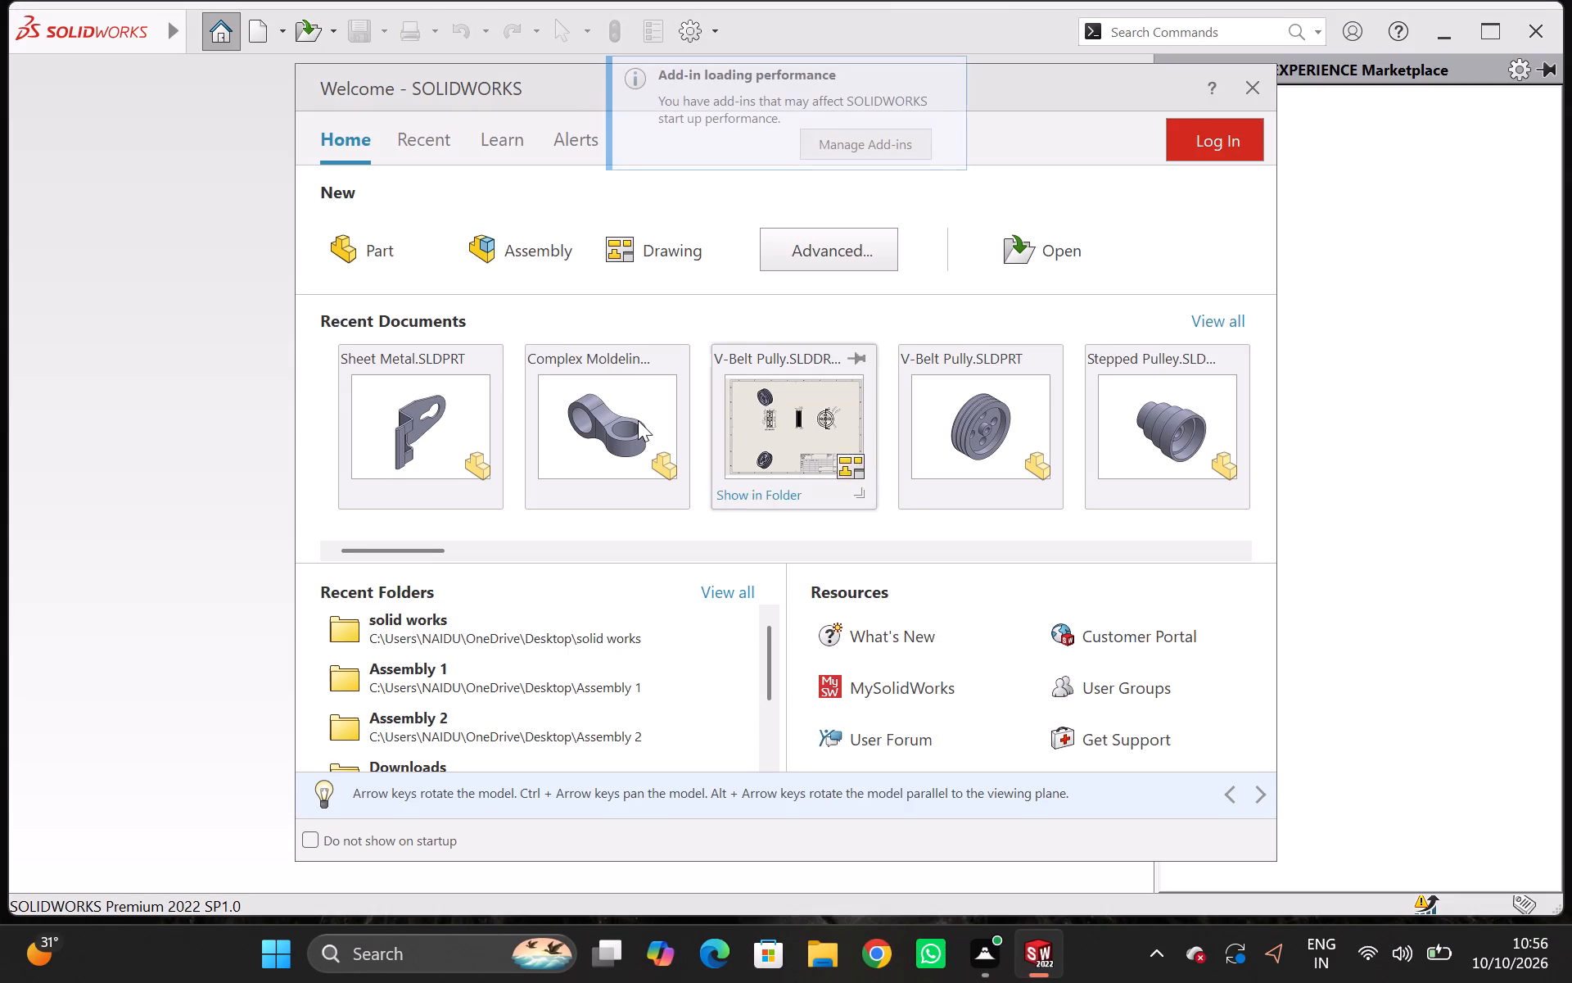
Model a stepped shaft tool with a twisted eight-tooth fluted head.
Create a new part and start a sketch on the Front Plane.
{"action": "left_click", "coordinate": [369, 247]}
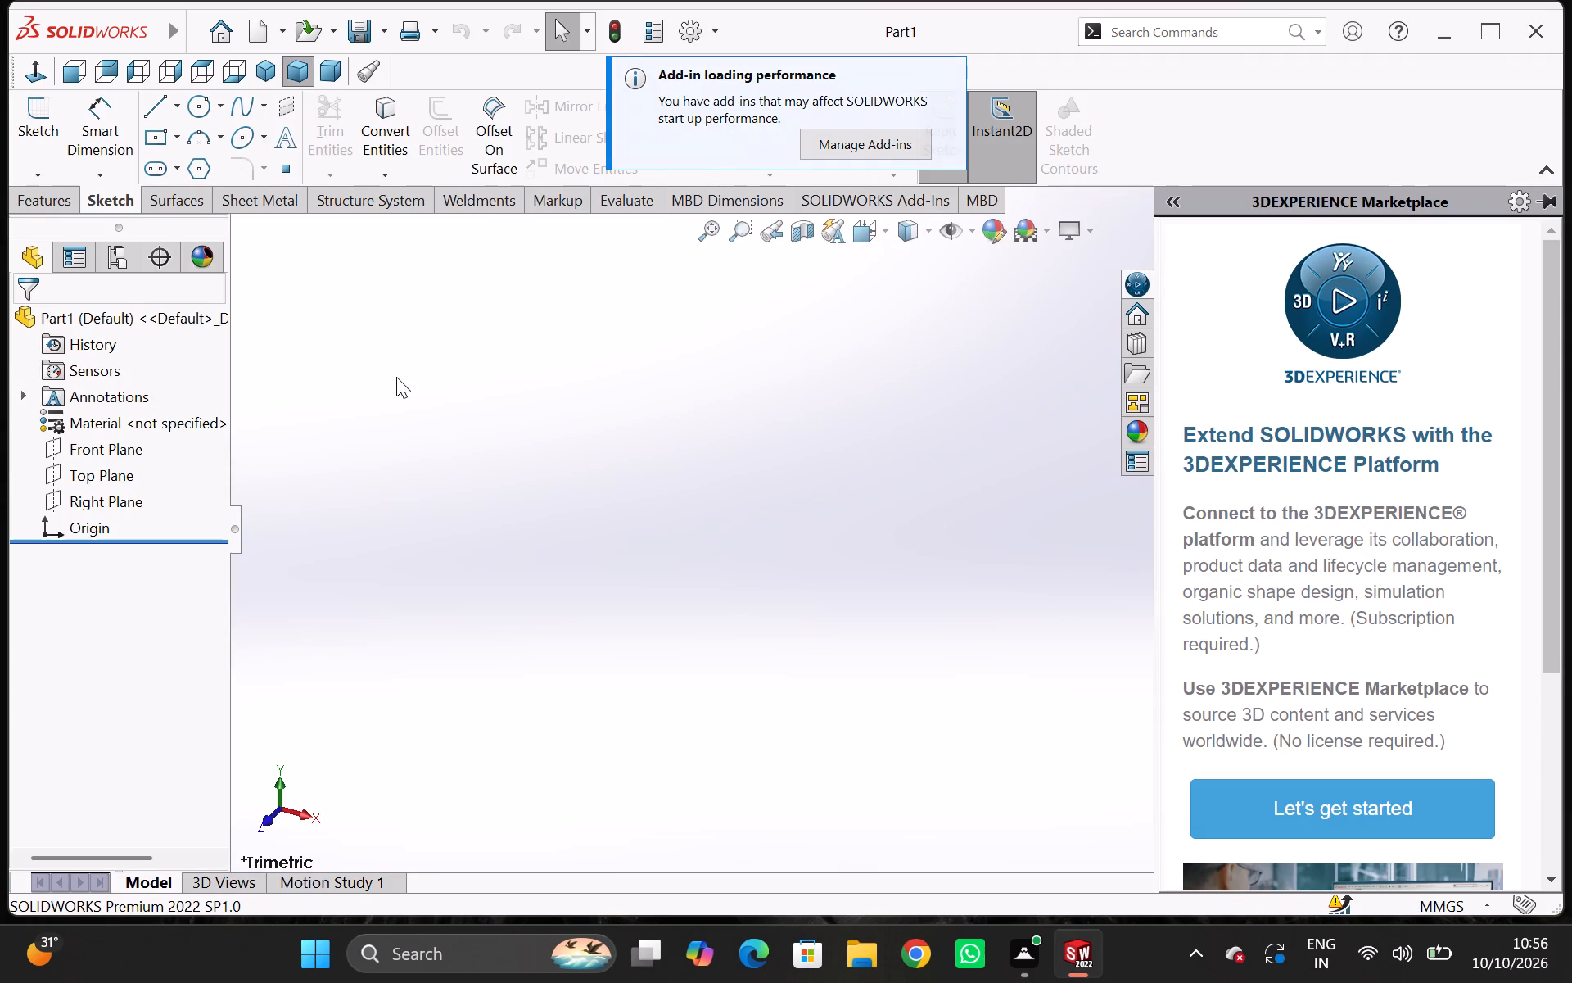
{"action": "left_click", "coordinate": [88, 177]}
{"action": "left_click", "coordinate": [88, 177]}
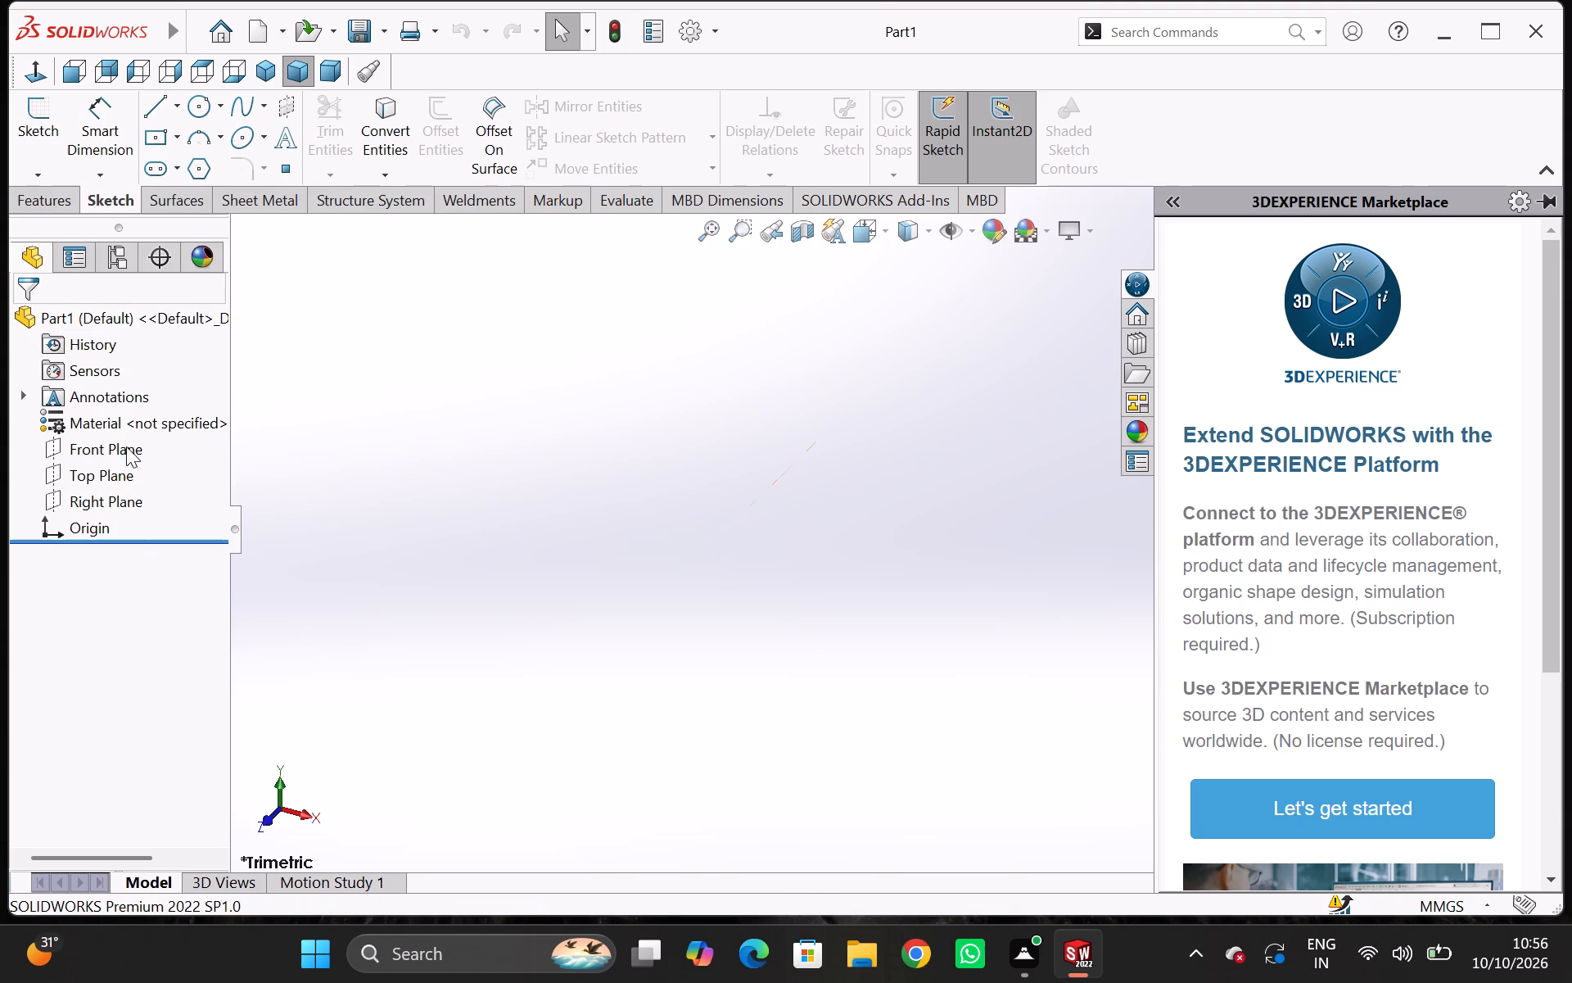
{"action": "left_click", "coordinate": [125, 452]}
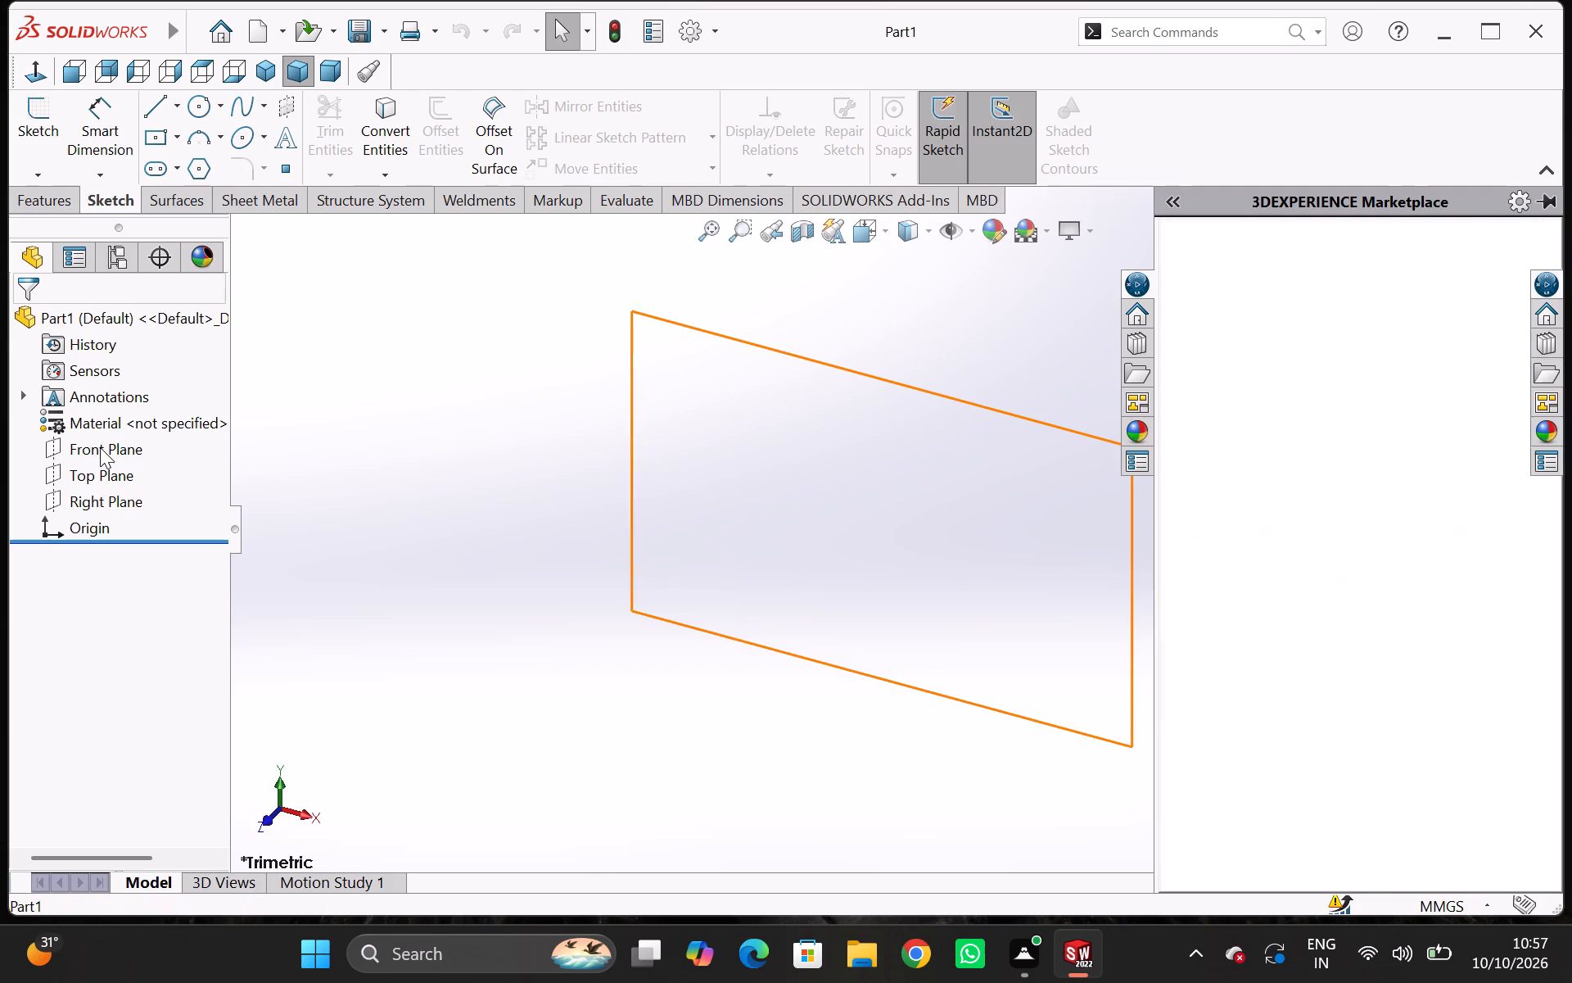
{"action": "left_click", "coordinate": [133, 424]}
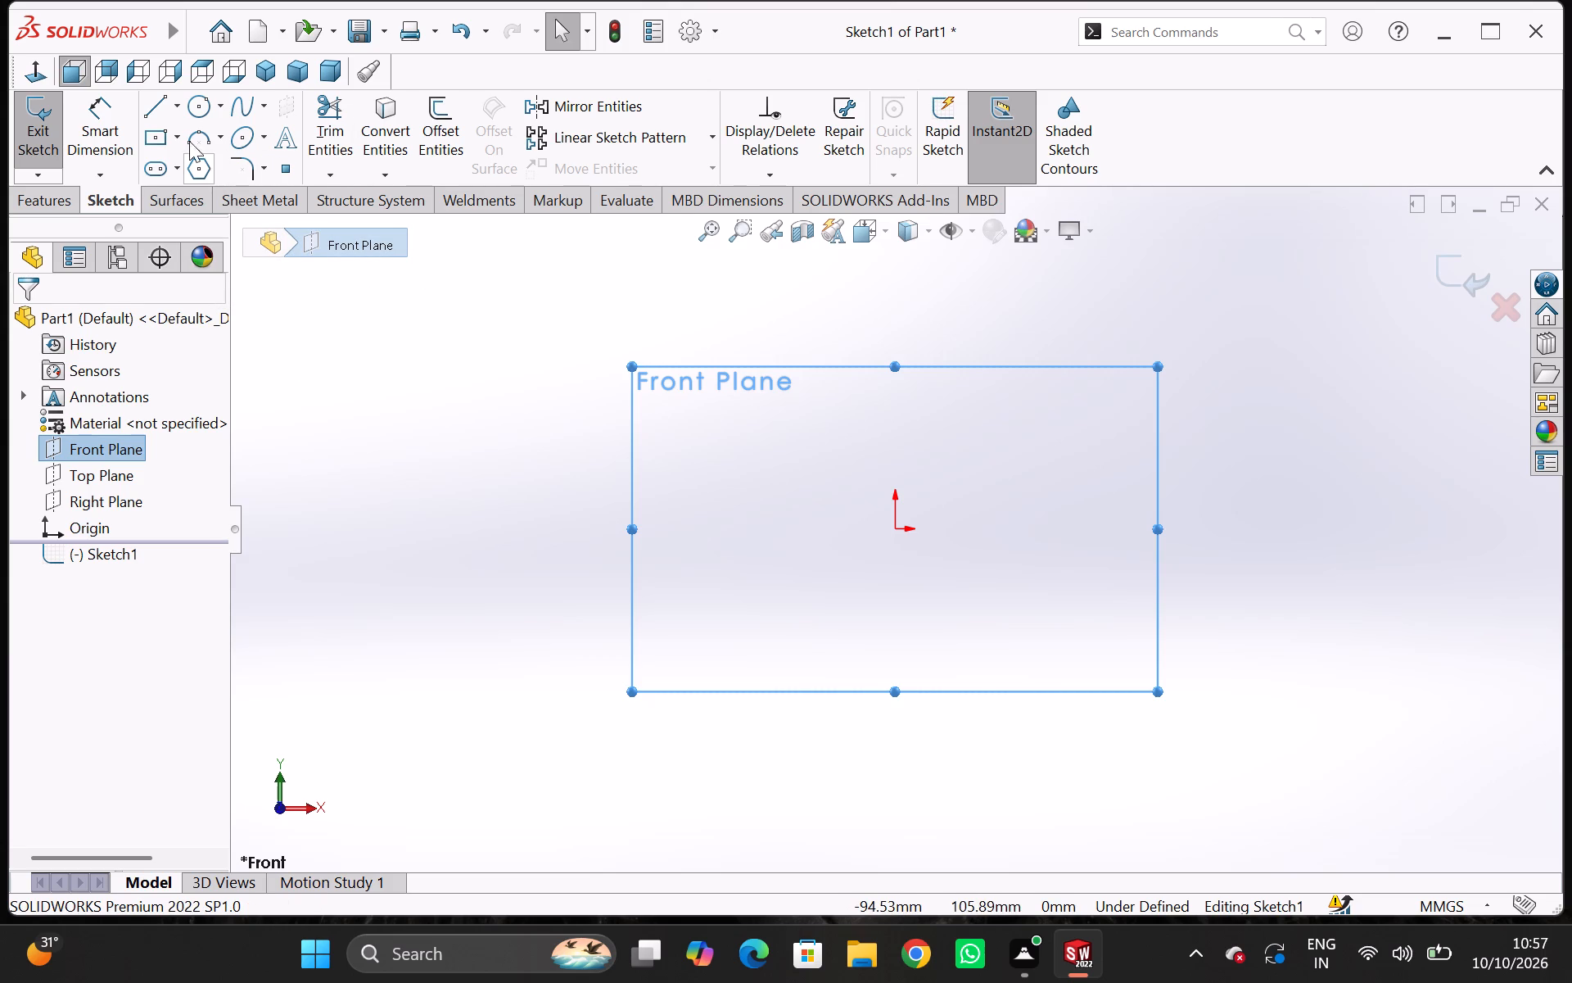
Sketch a horizontal construction centerline passing through the origin, extending farther to the positive X side.
{"action": "left_click", "coordinate": [158, 106]}
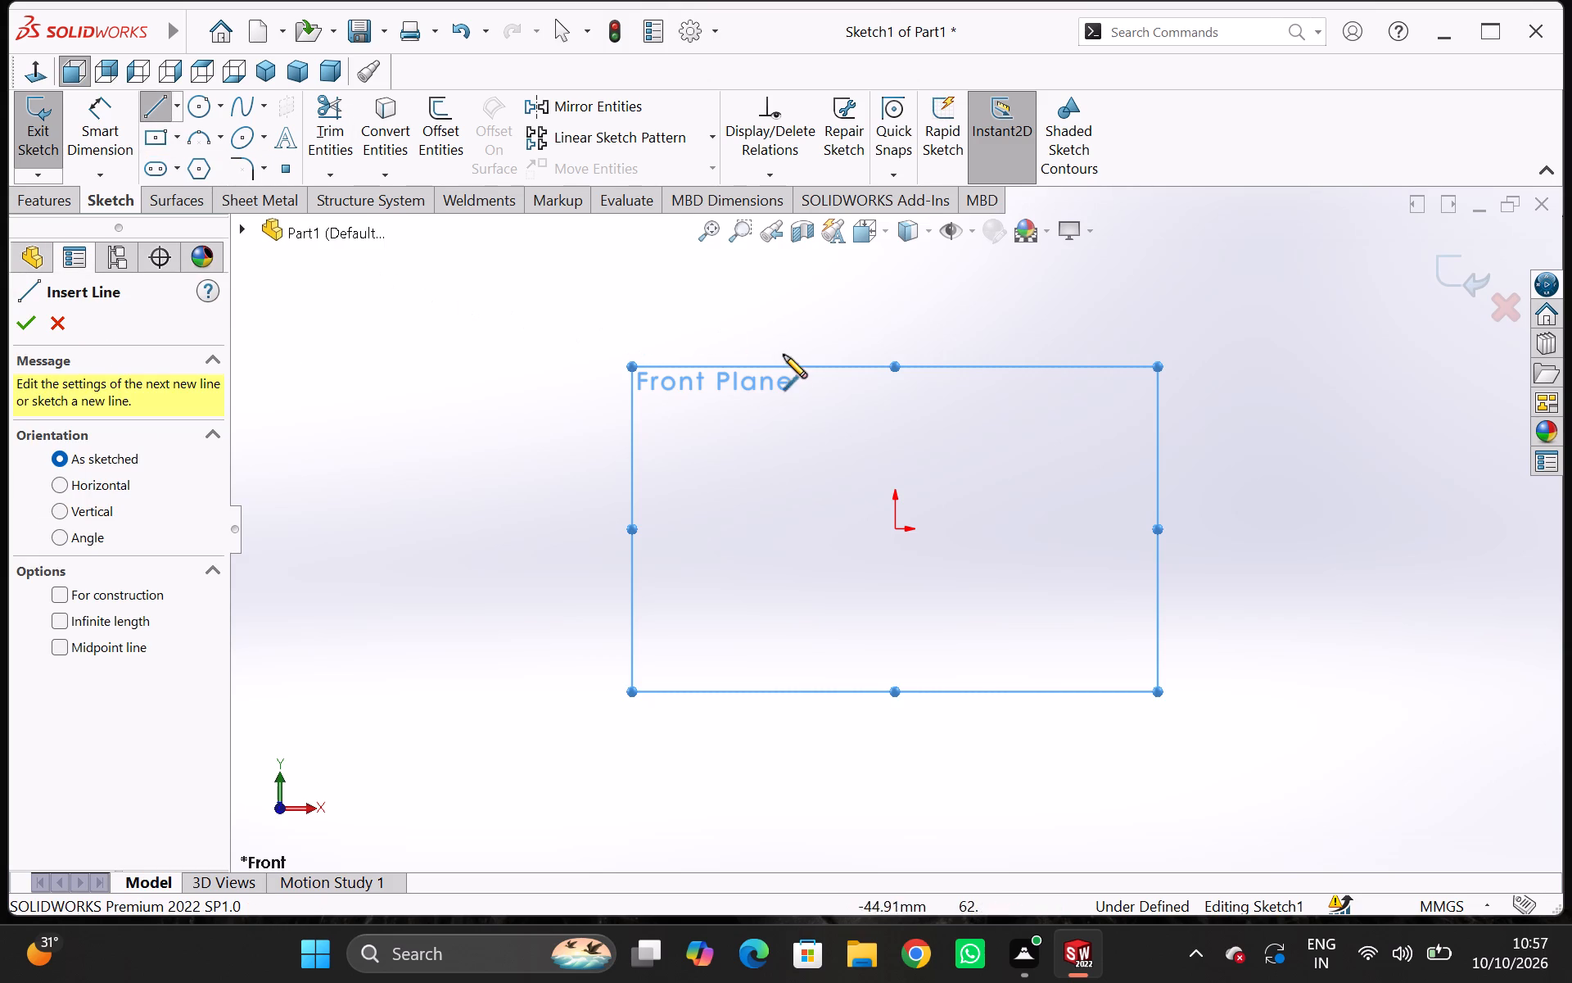
{"action": "left_click", "coordinate": [175, 103]}
{"action": "left_click", "coordinate": [171, 169]}
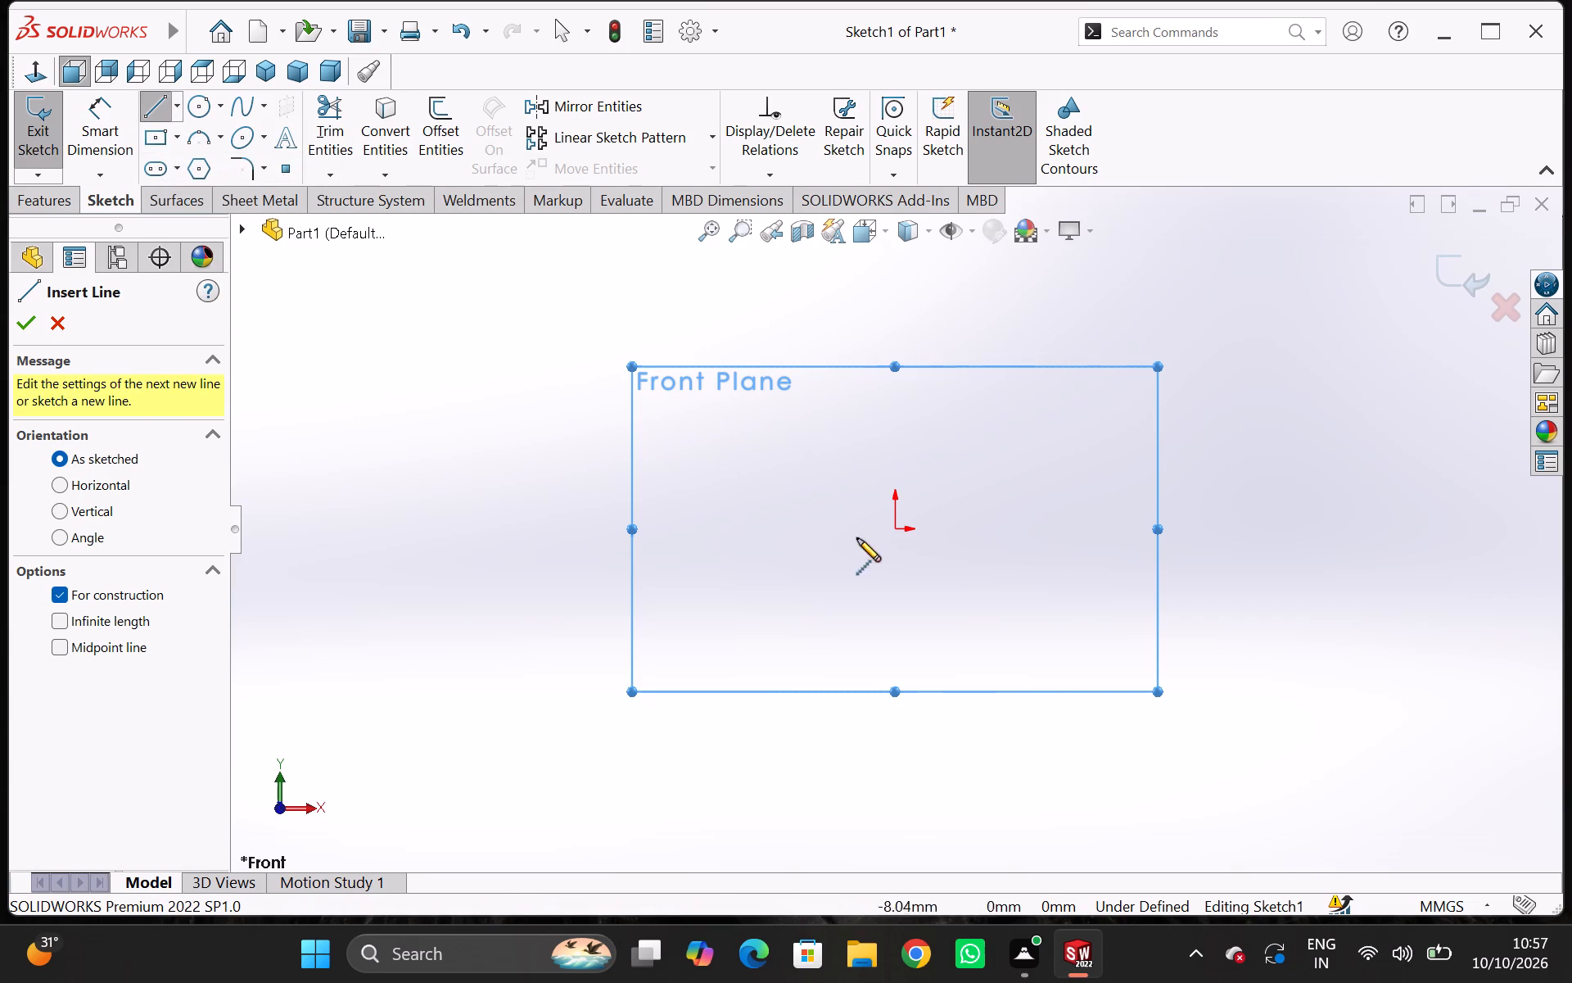
{"action": "left_click", "coordinate": [822, 529]}
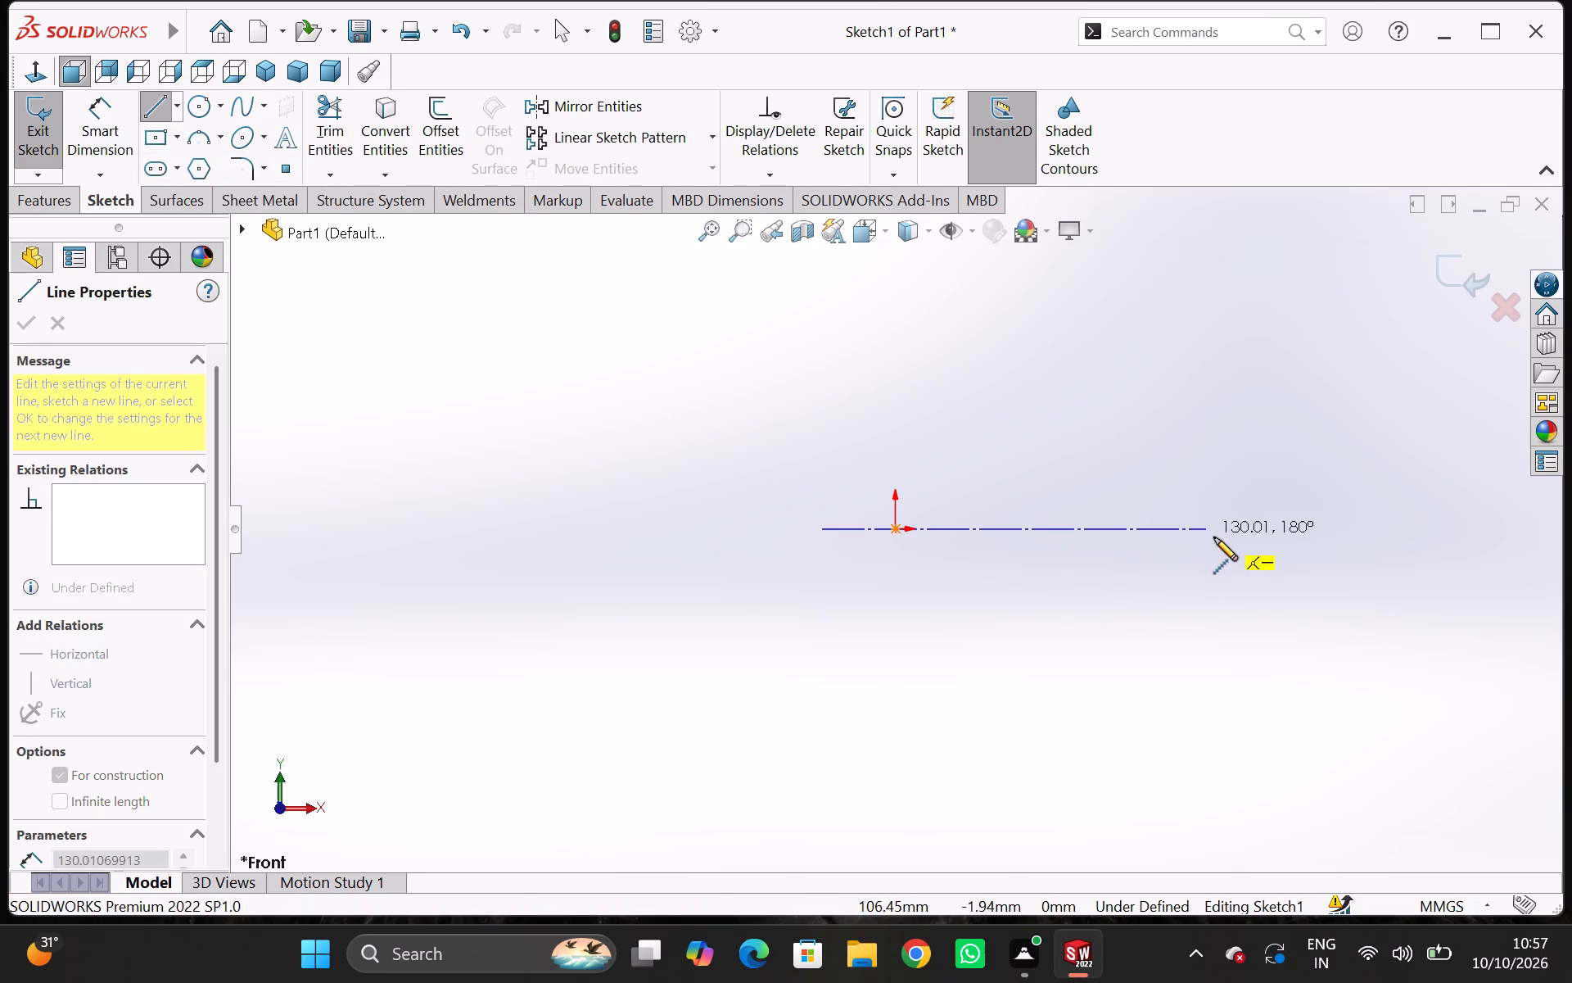
{"action": "left_click", "coordinate": [1241, 530]}
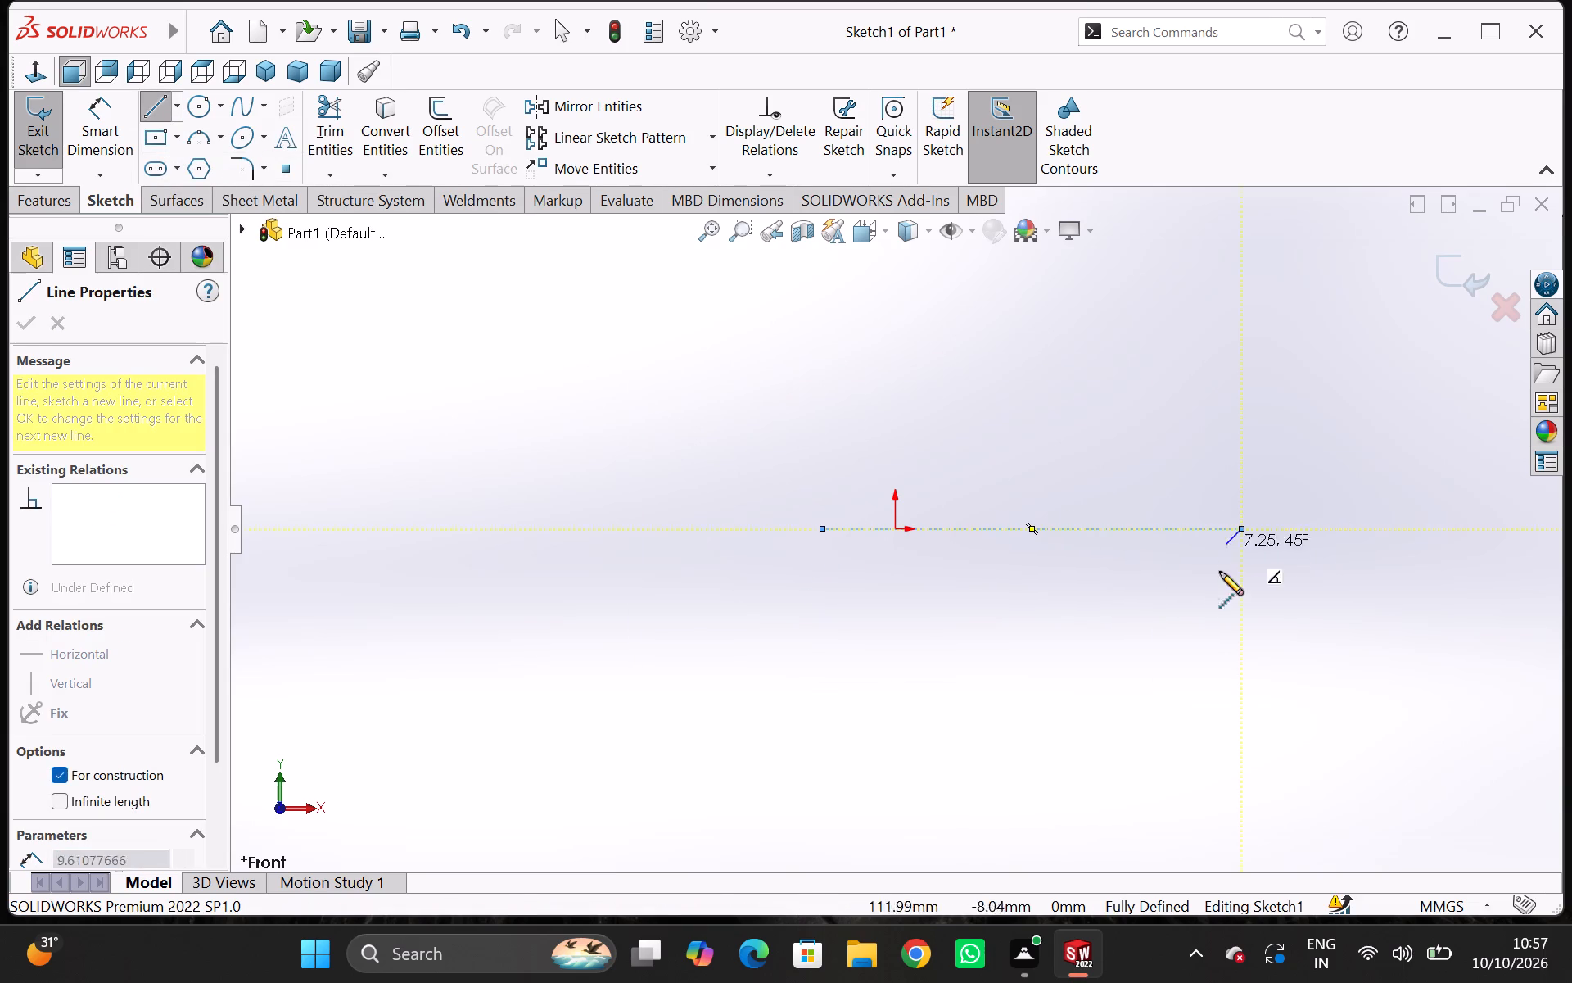
{"action": "key", "text": "Escape"}
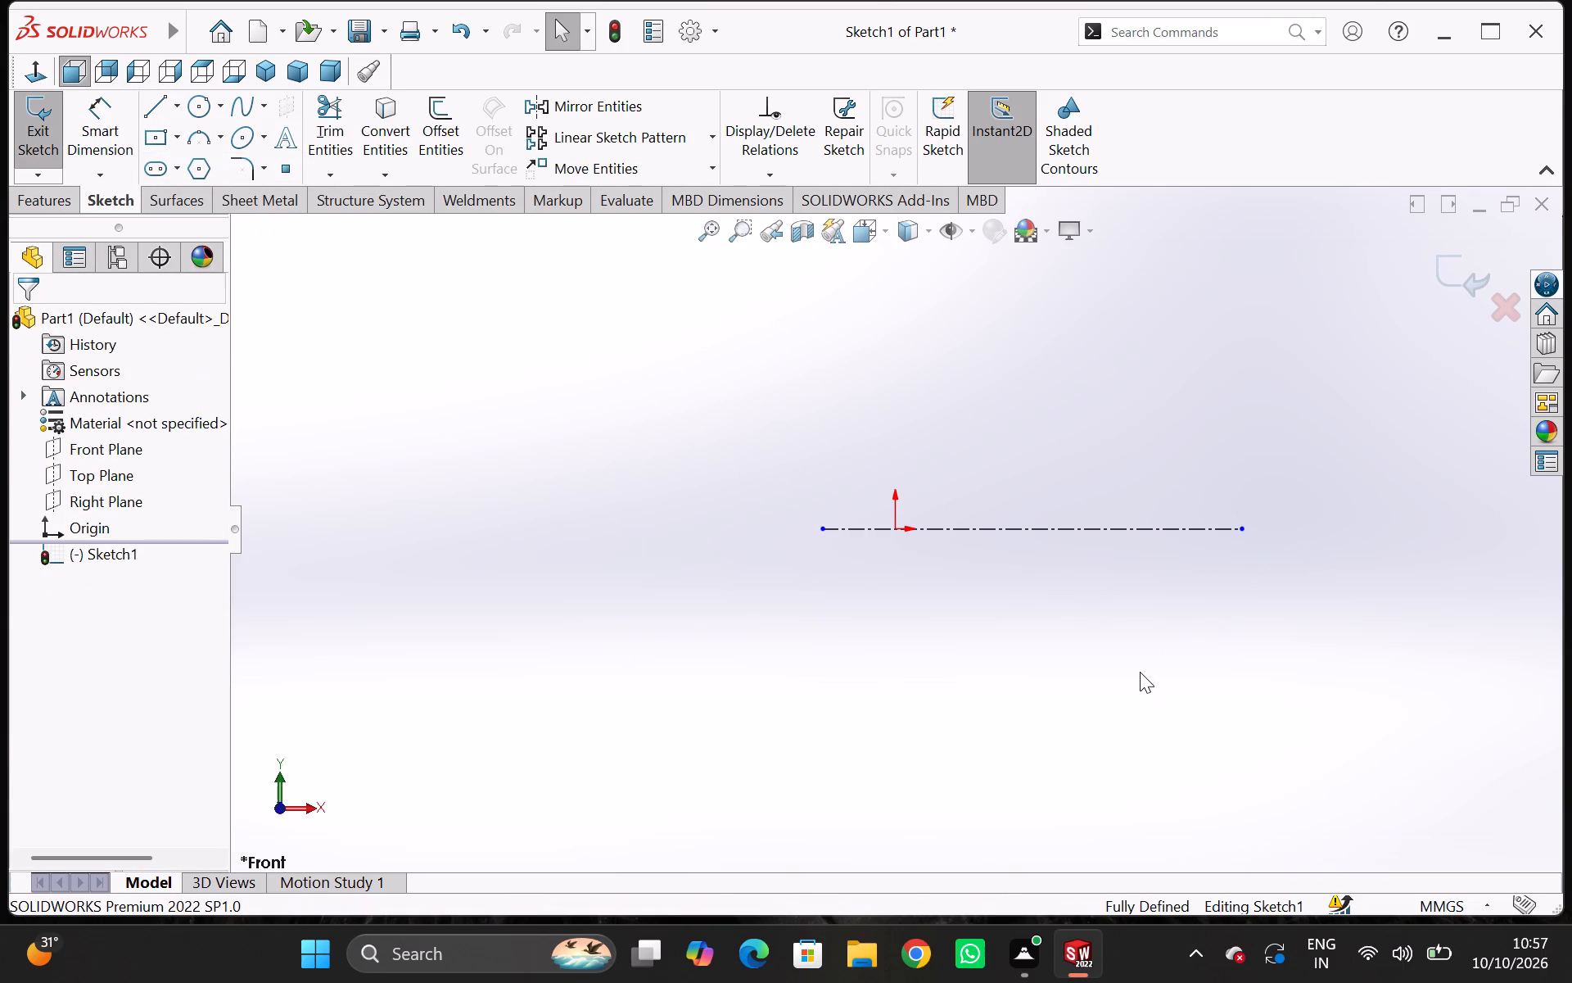
Sketch a stepped outline from the origin: about 39 mm up, 10 across, 11 down, 50 across, a short drop, another run, about 10.5 down.
{"action": "left_click", "coordinate": [151, 120]}
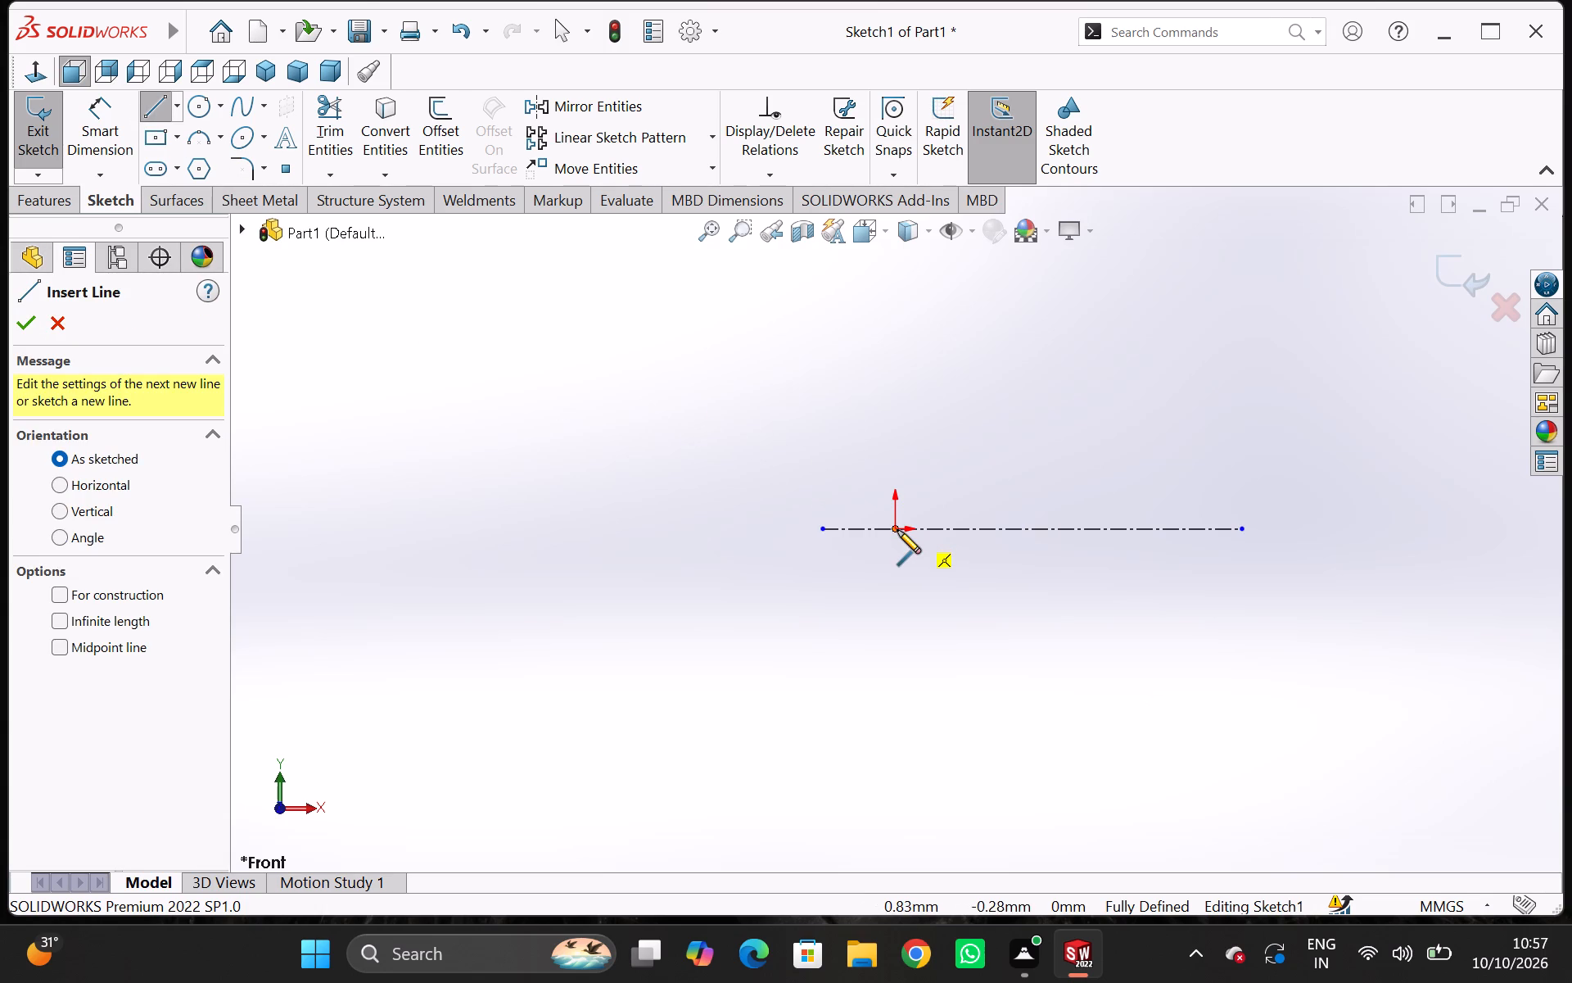
{"action": "left_click", "coordinate": [897, 530]}
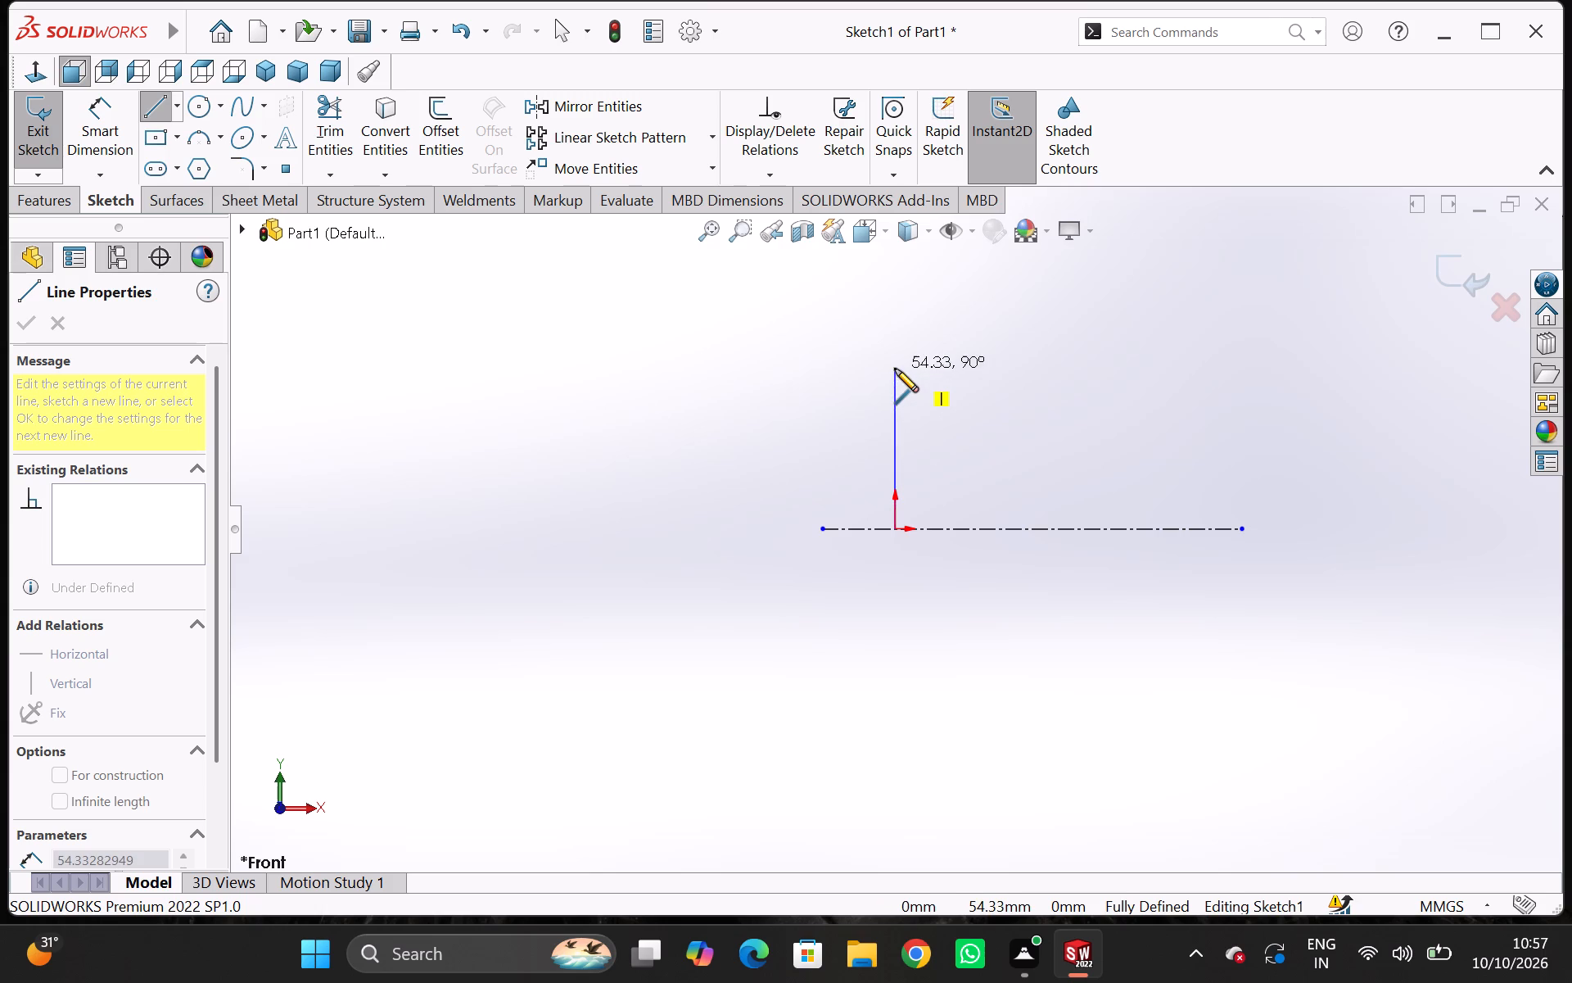
{"action": "left_click", "coordinate": [897, 414]}
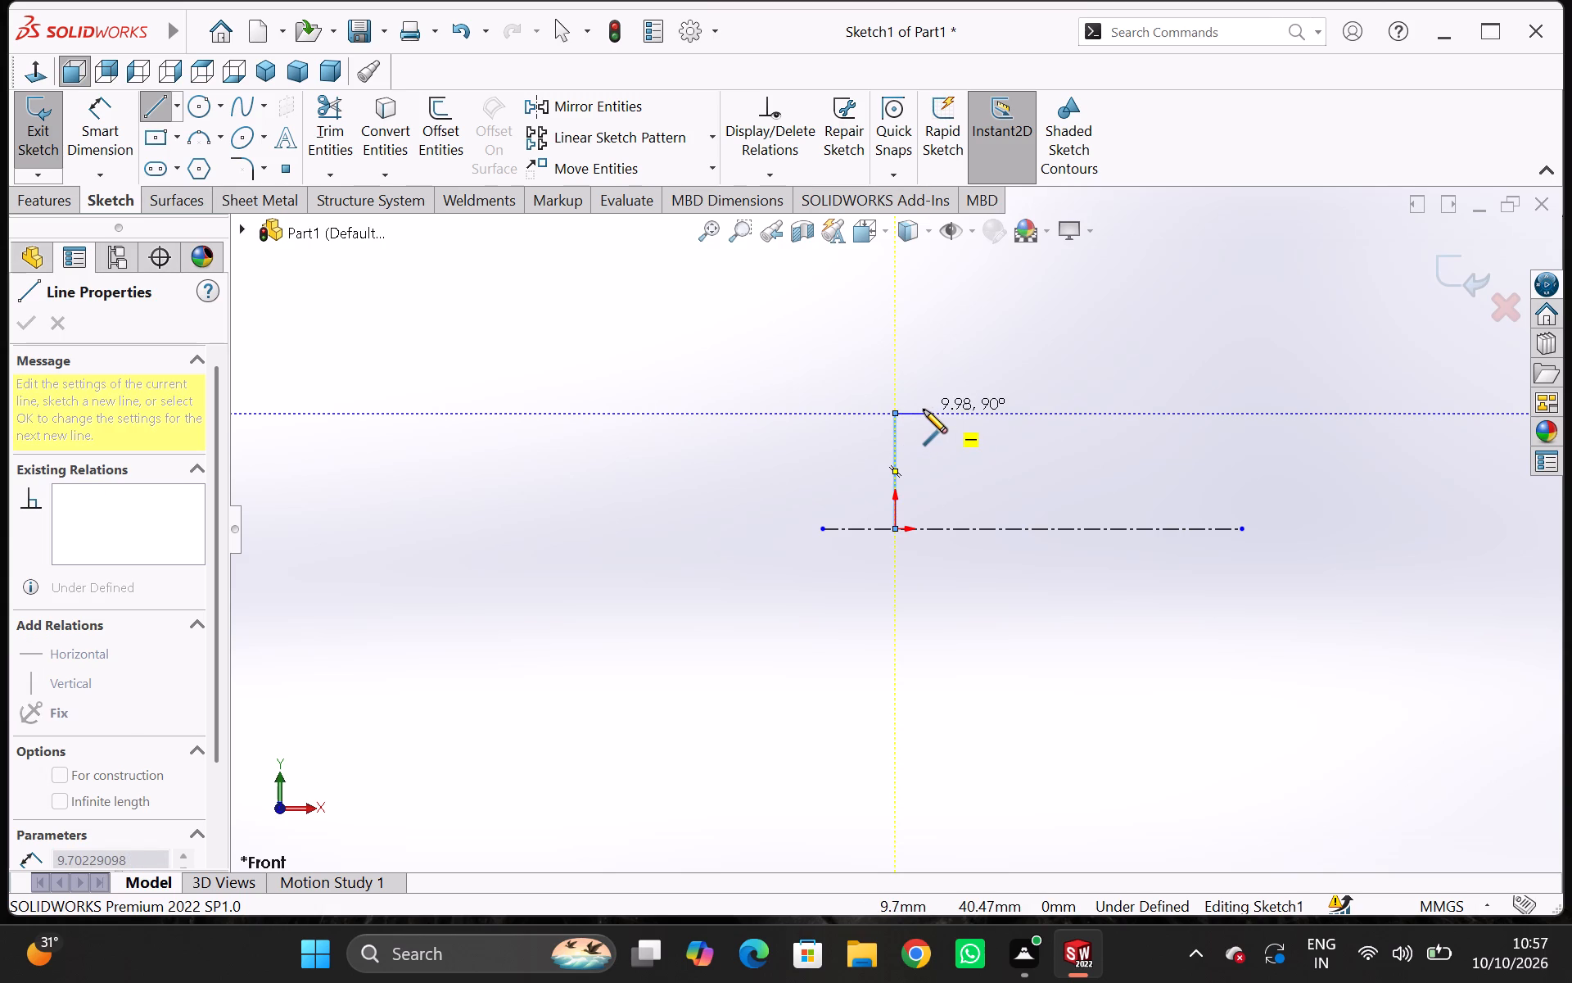
{"action": "left_click", "coordinate": [924, 410]}
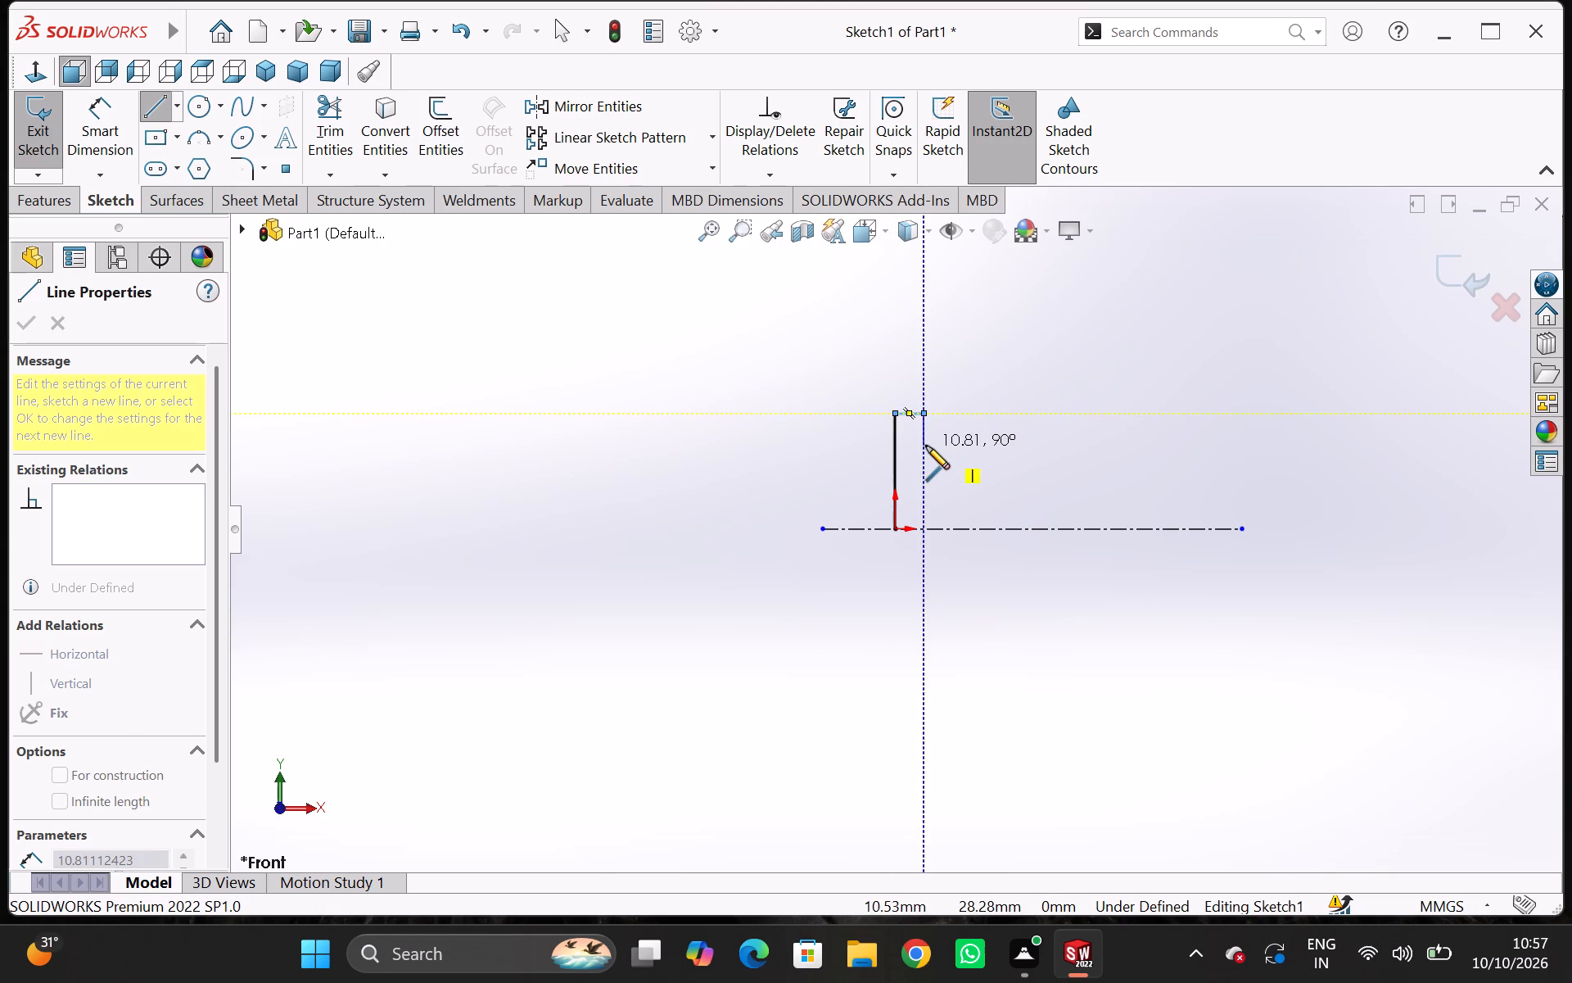
{"action": "left_click", "coordinate": [926, 446]}
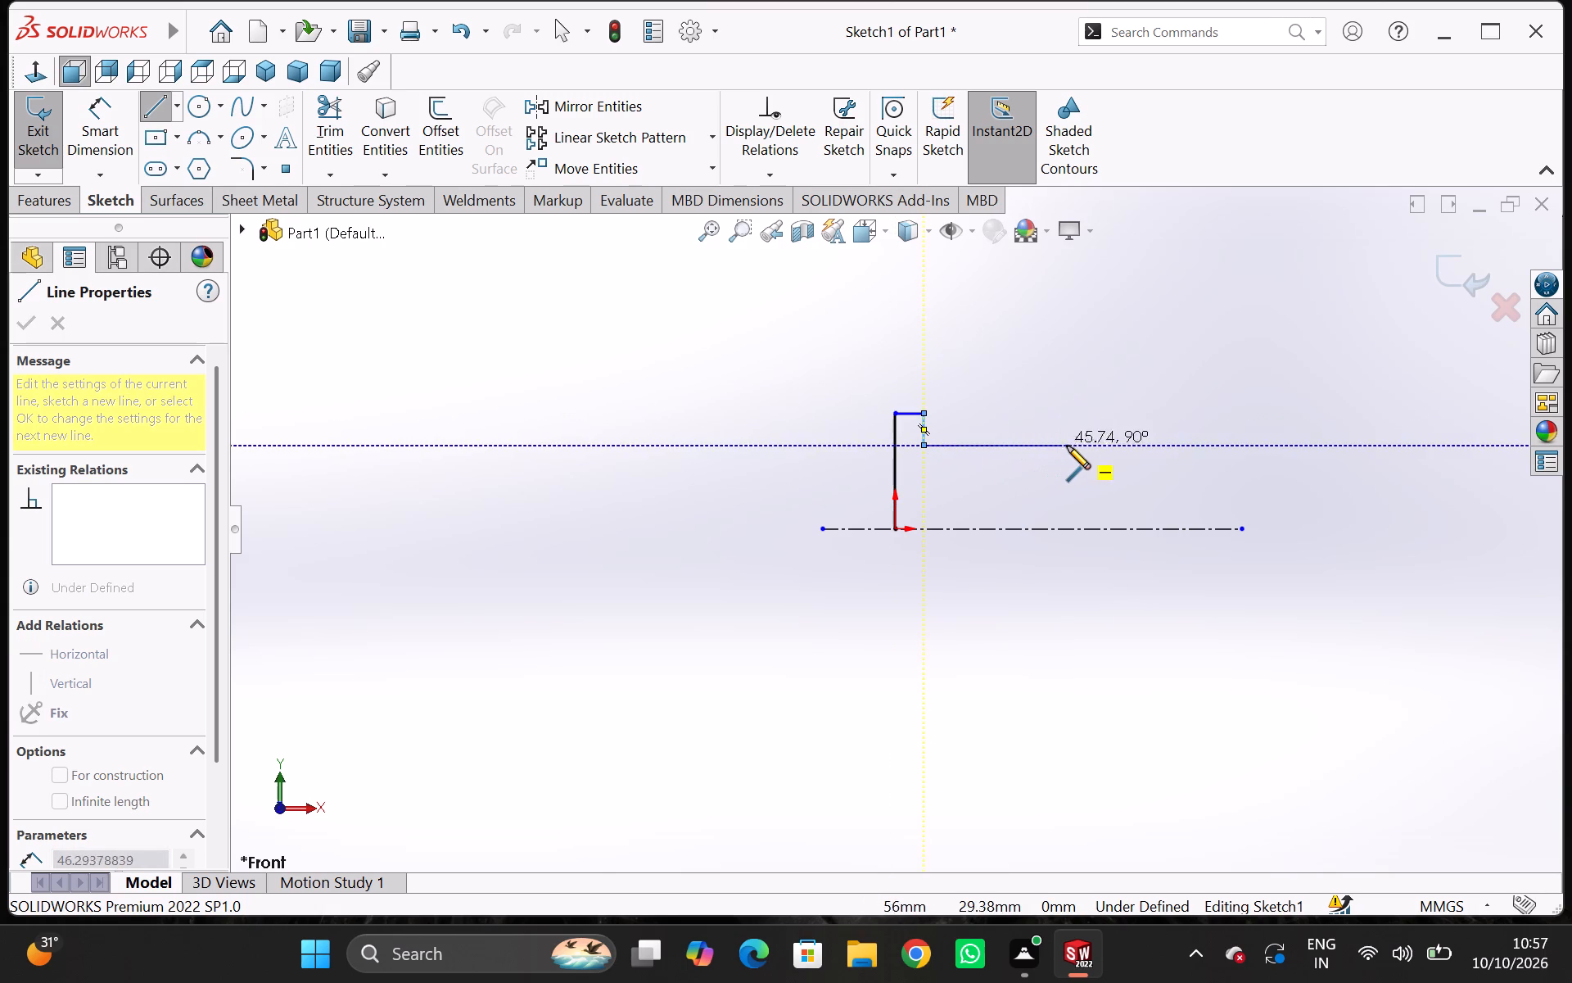
{"action": "left_click", "coordinate": [1070, 446]}
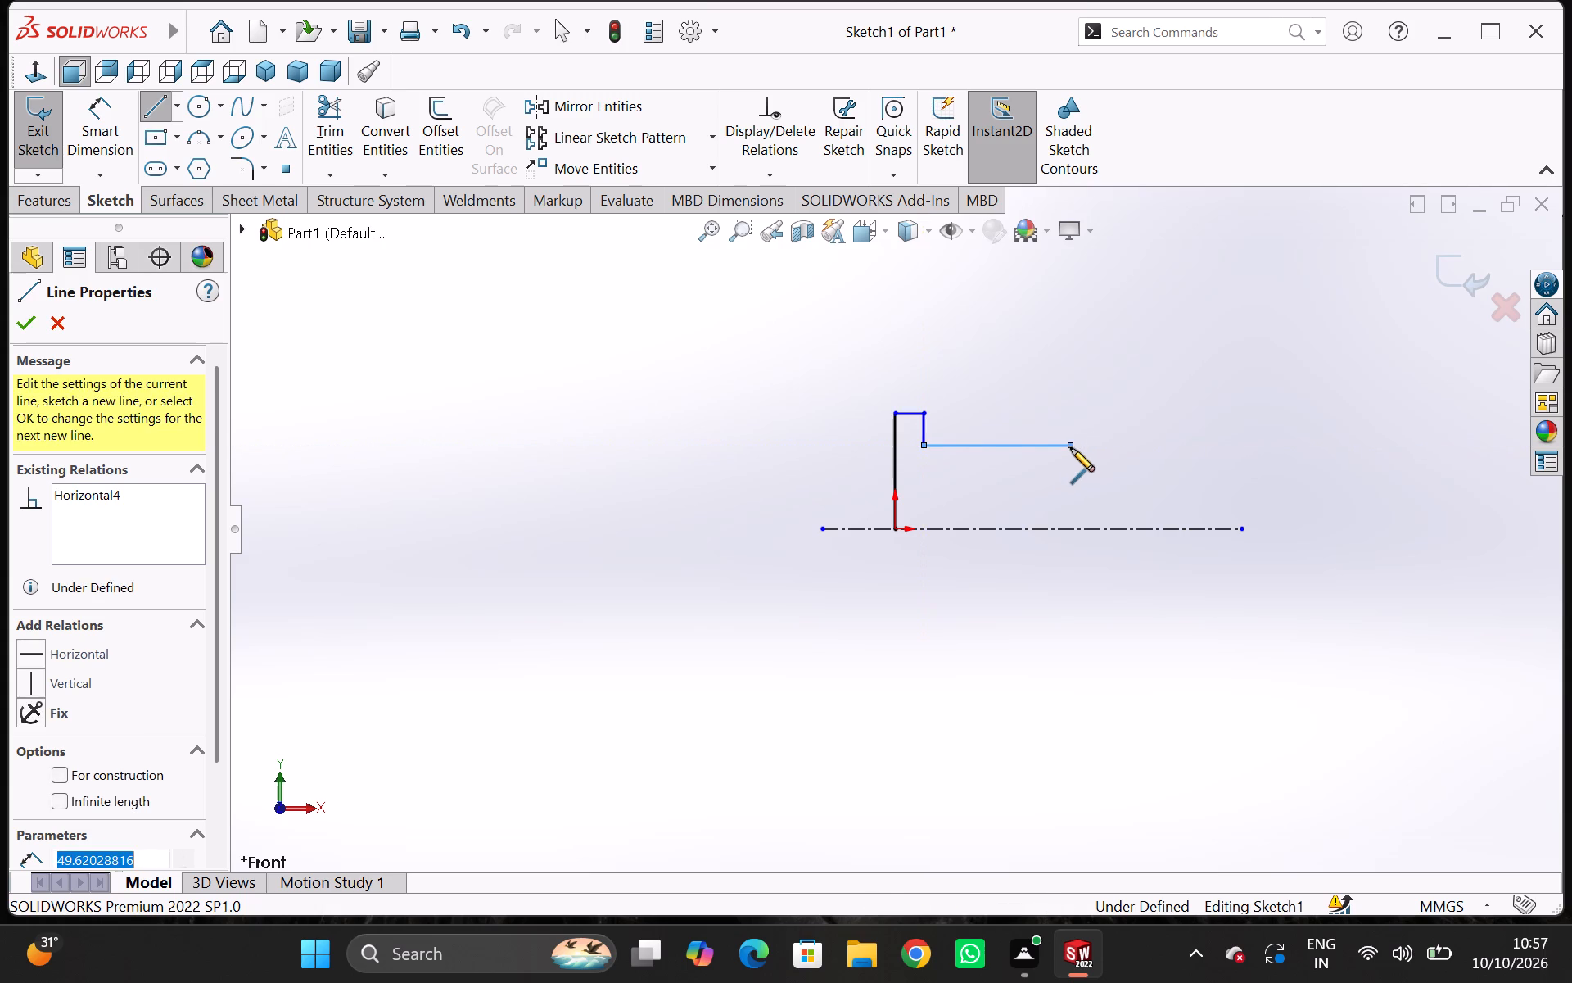
{"action": "left_click", "coordinate": [1068, 461]}
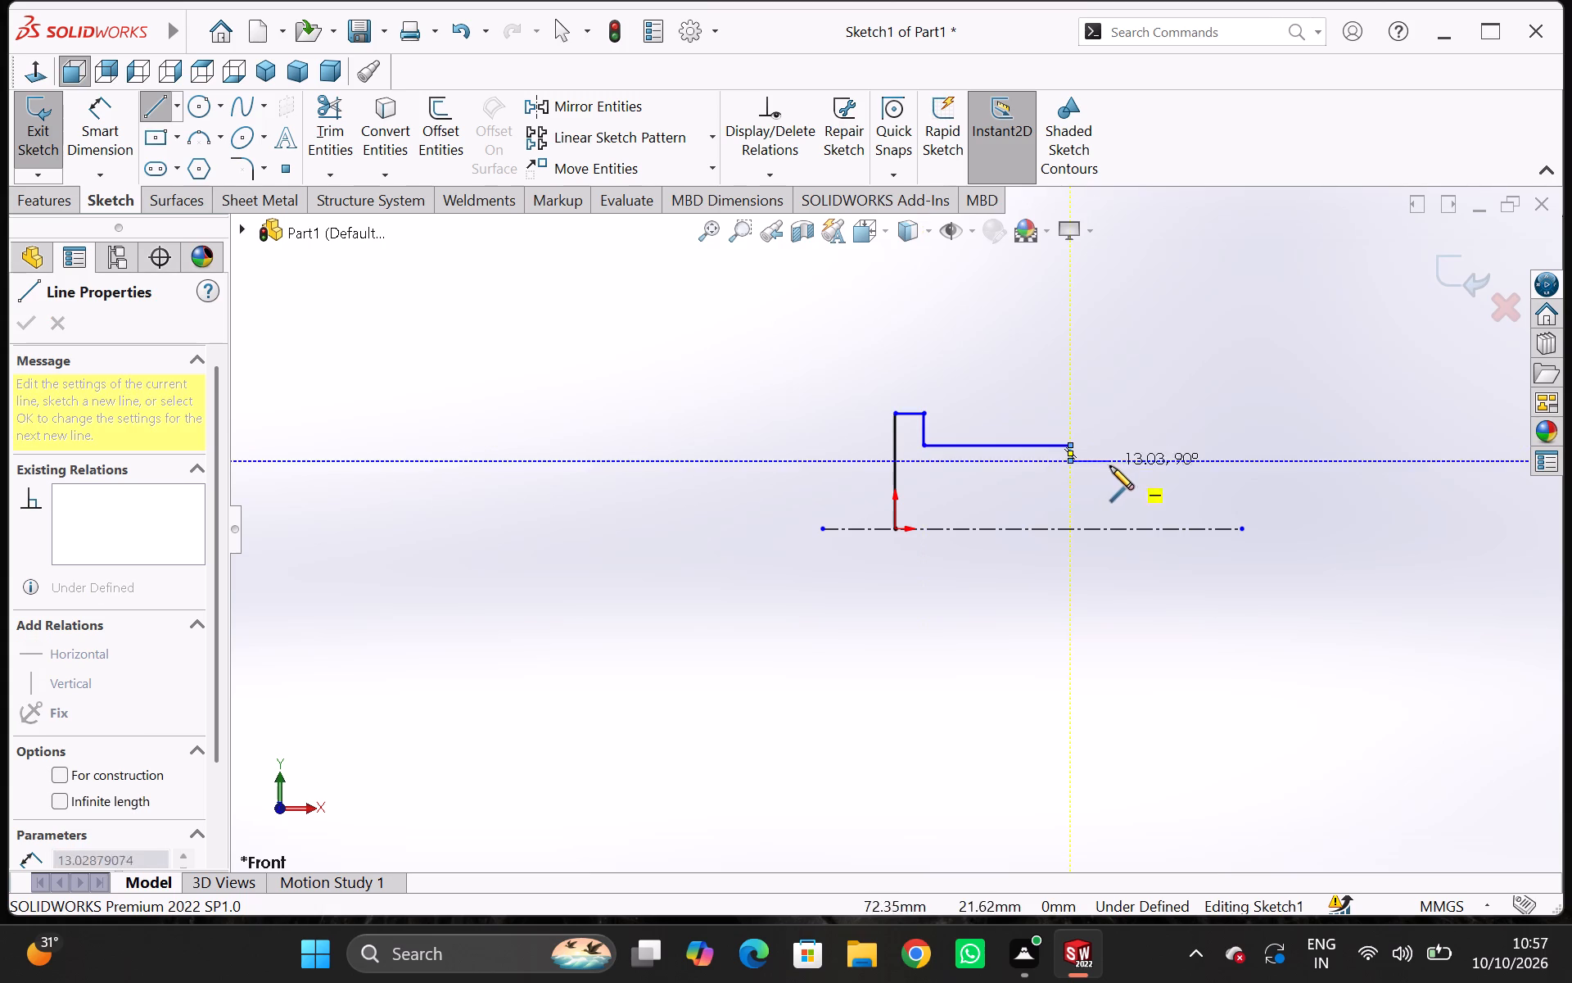
{"action": "left_click", "coordinate": [1153, 461]}
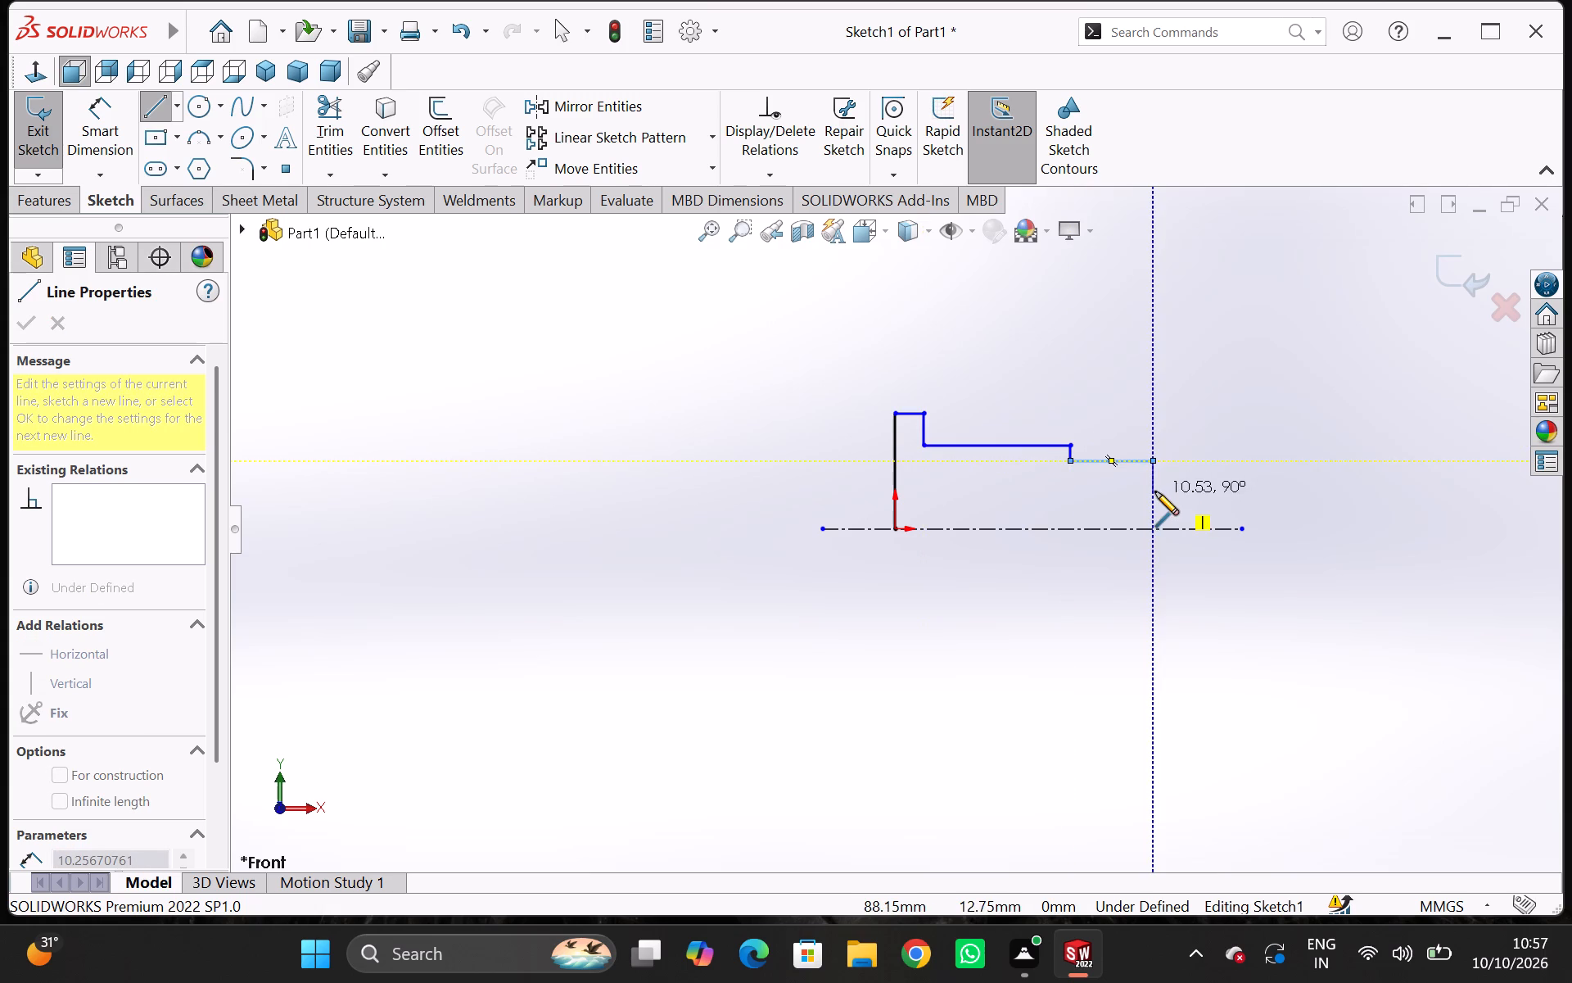
{"action": "left_click", "coordinate": [1155, 491]}
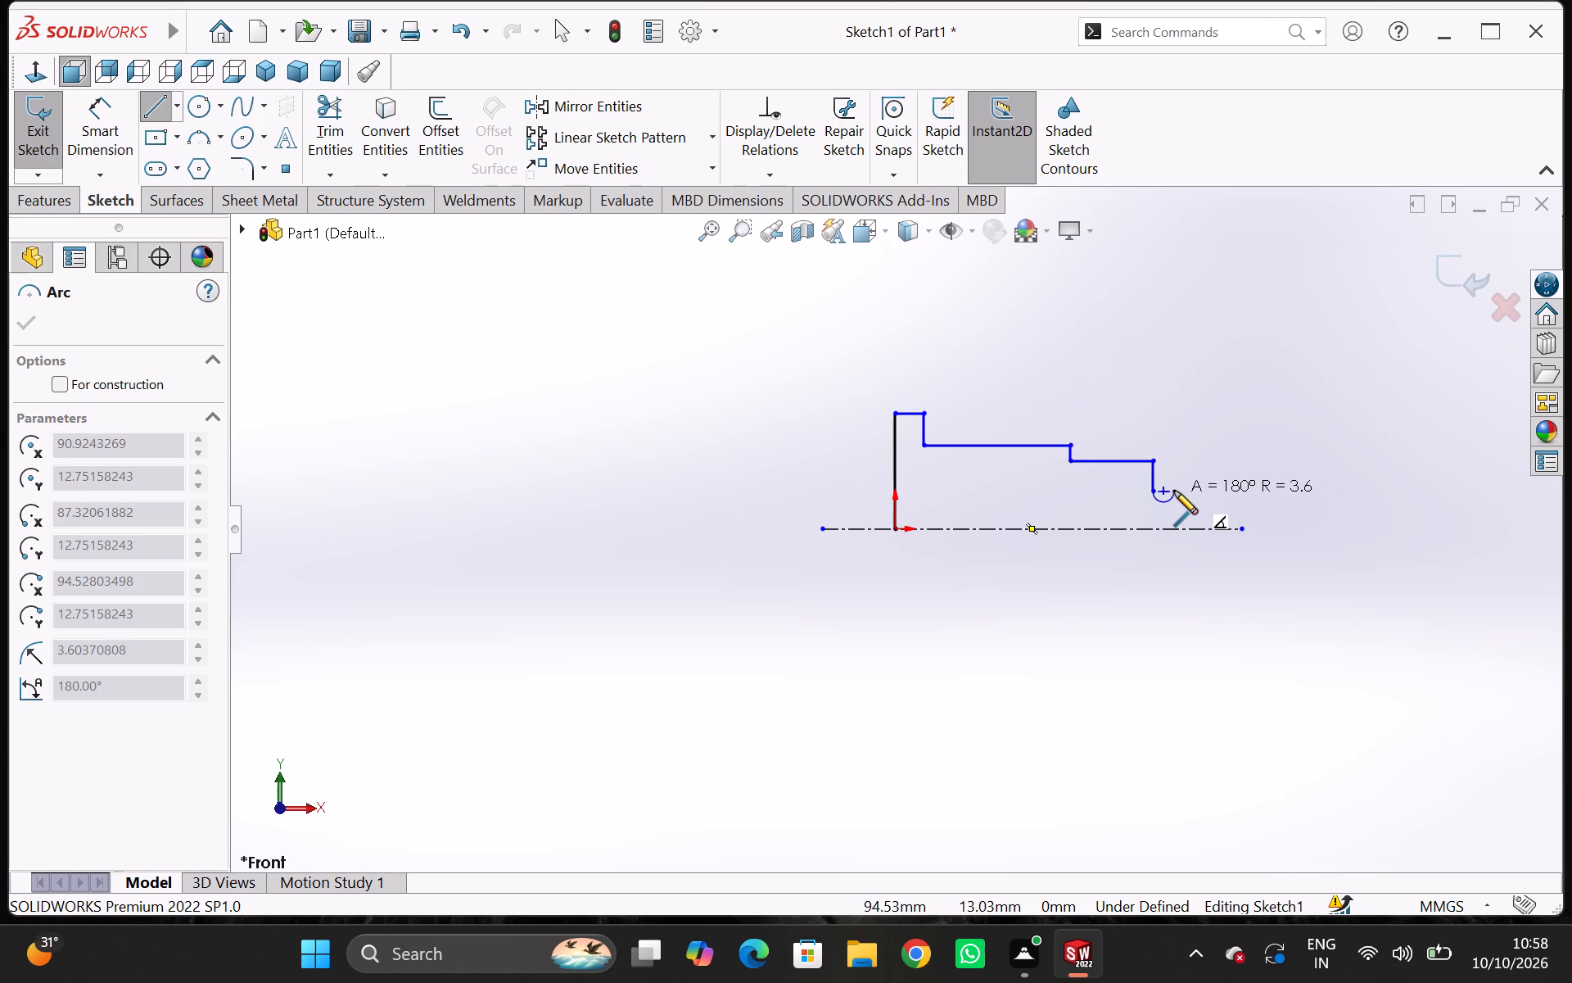
Add a groove with a 180° arc of about 3.6 mm radius, draw the short end land, and close the profile along the centerline to the origin.
{"action": "left_click", "coordinate": [1174, 491]}
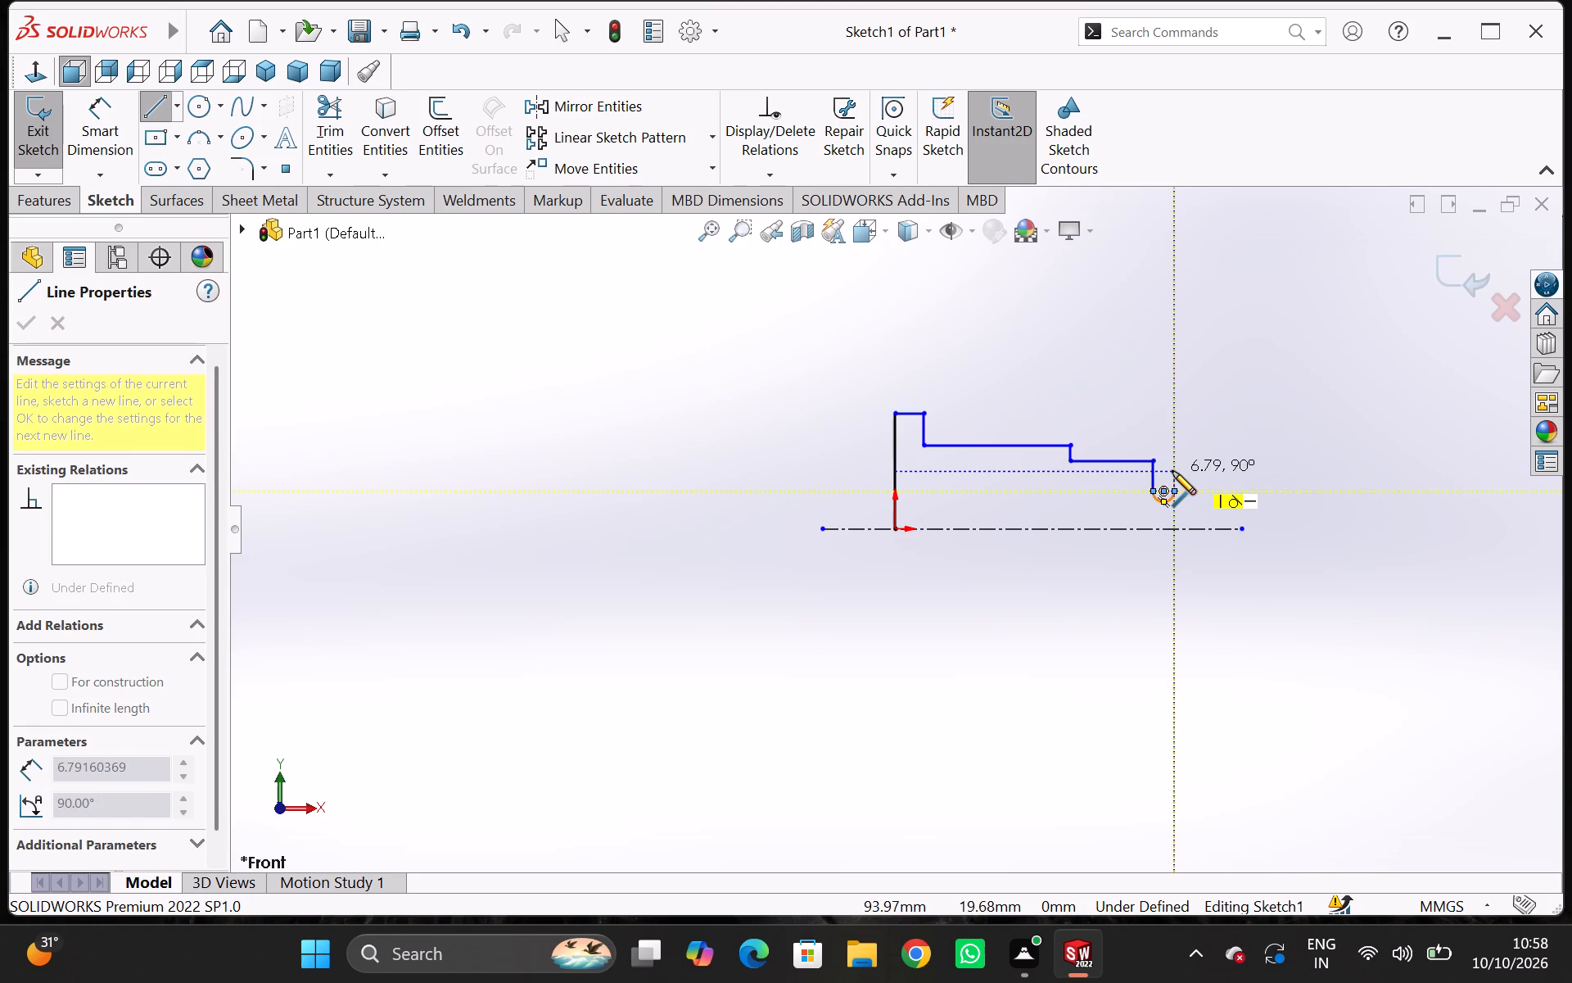
{"action": "left_click", "coordinate": [1172, 471]}
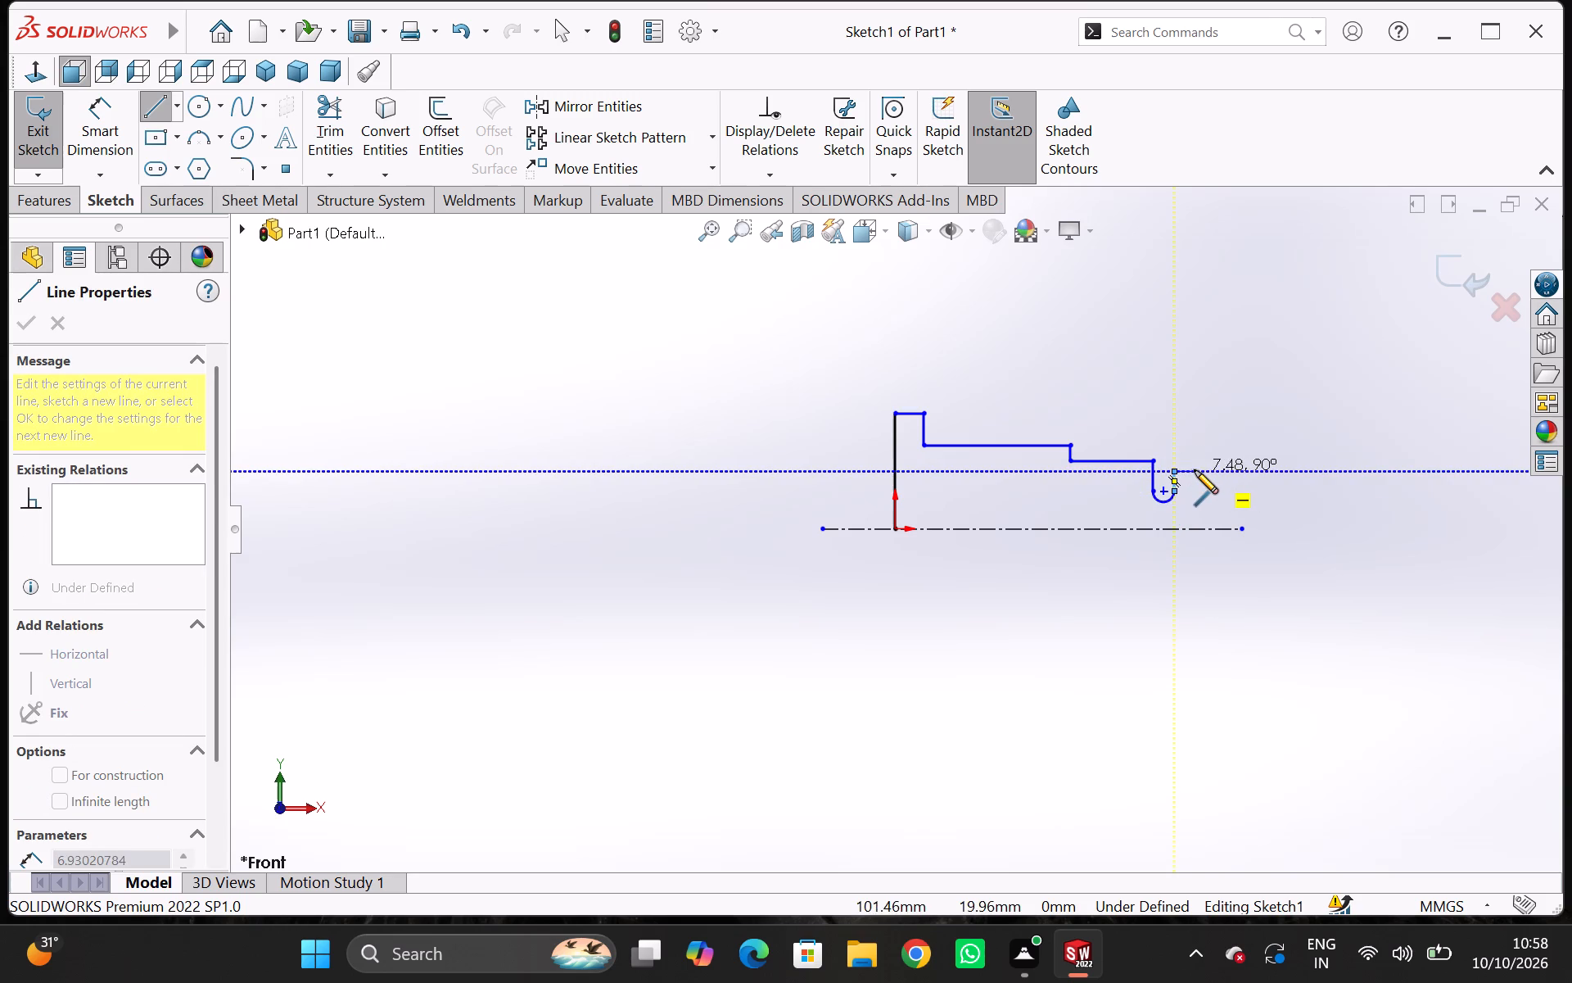
{"action": "left_click", "coordinate": [1193, 470]}
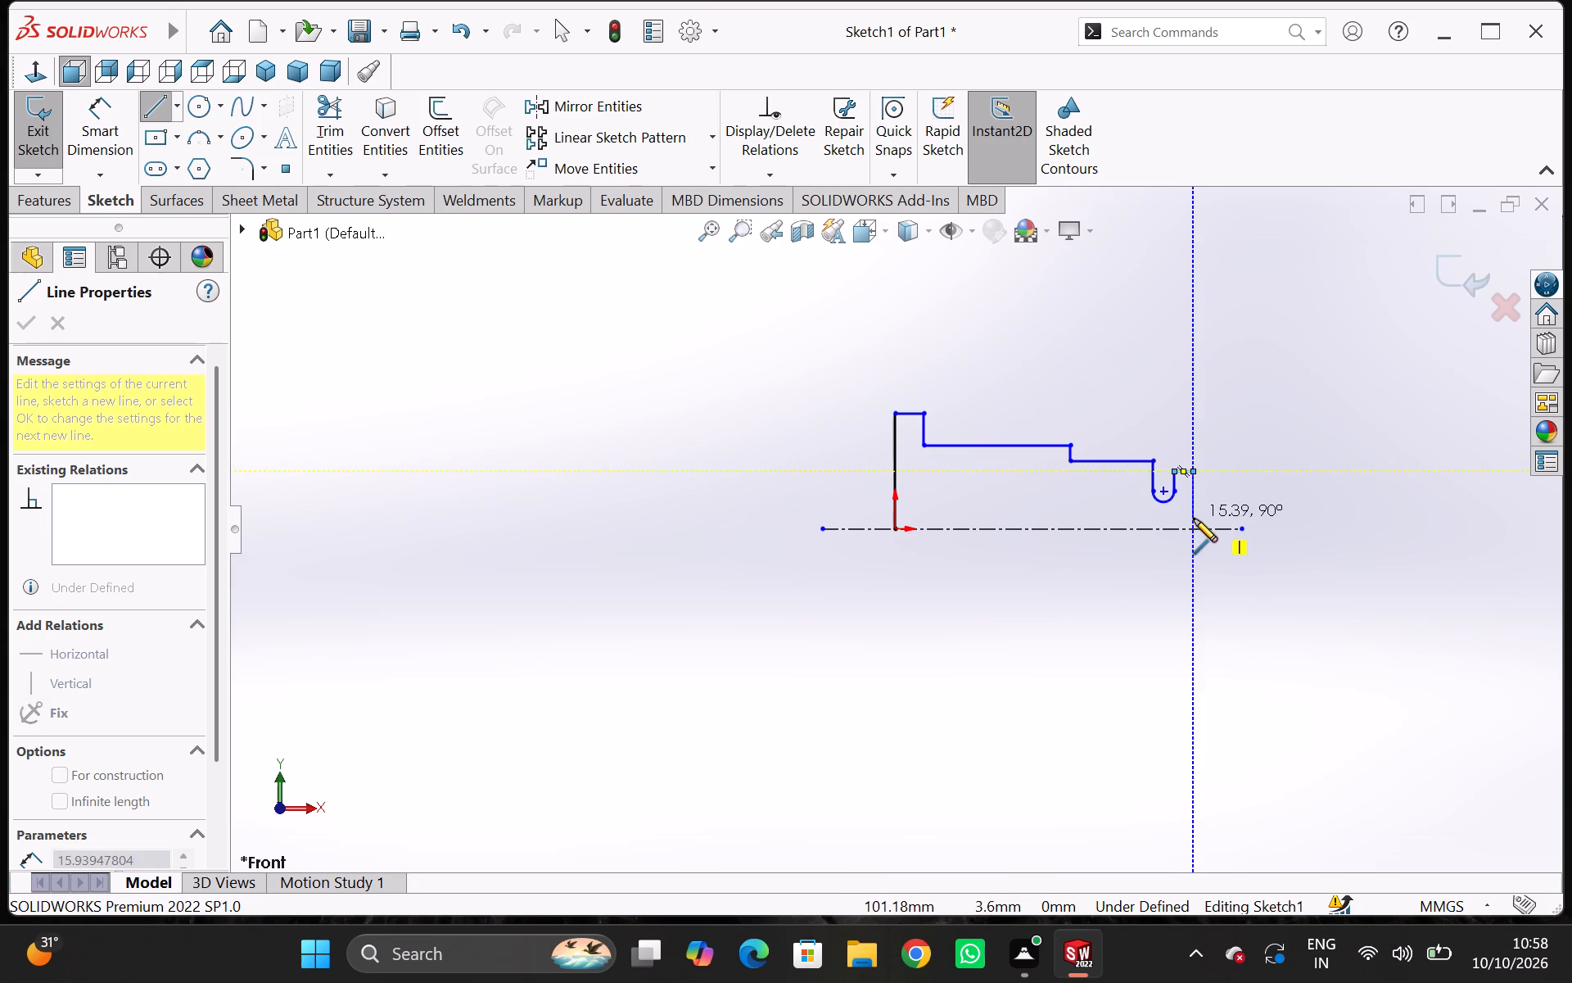
{"action": "left_click", "coordinate": [1195, 527]}
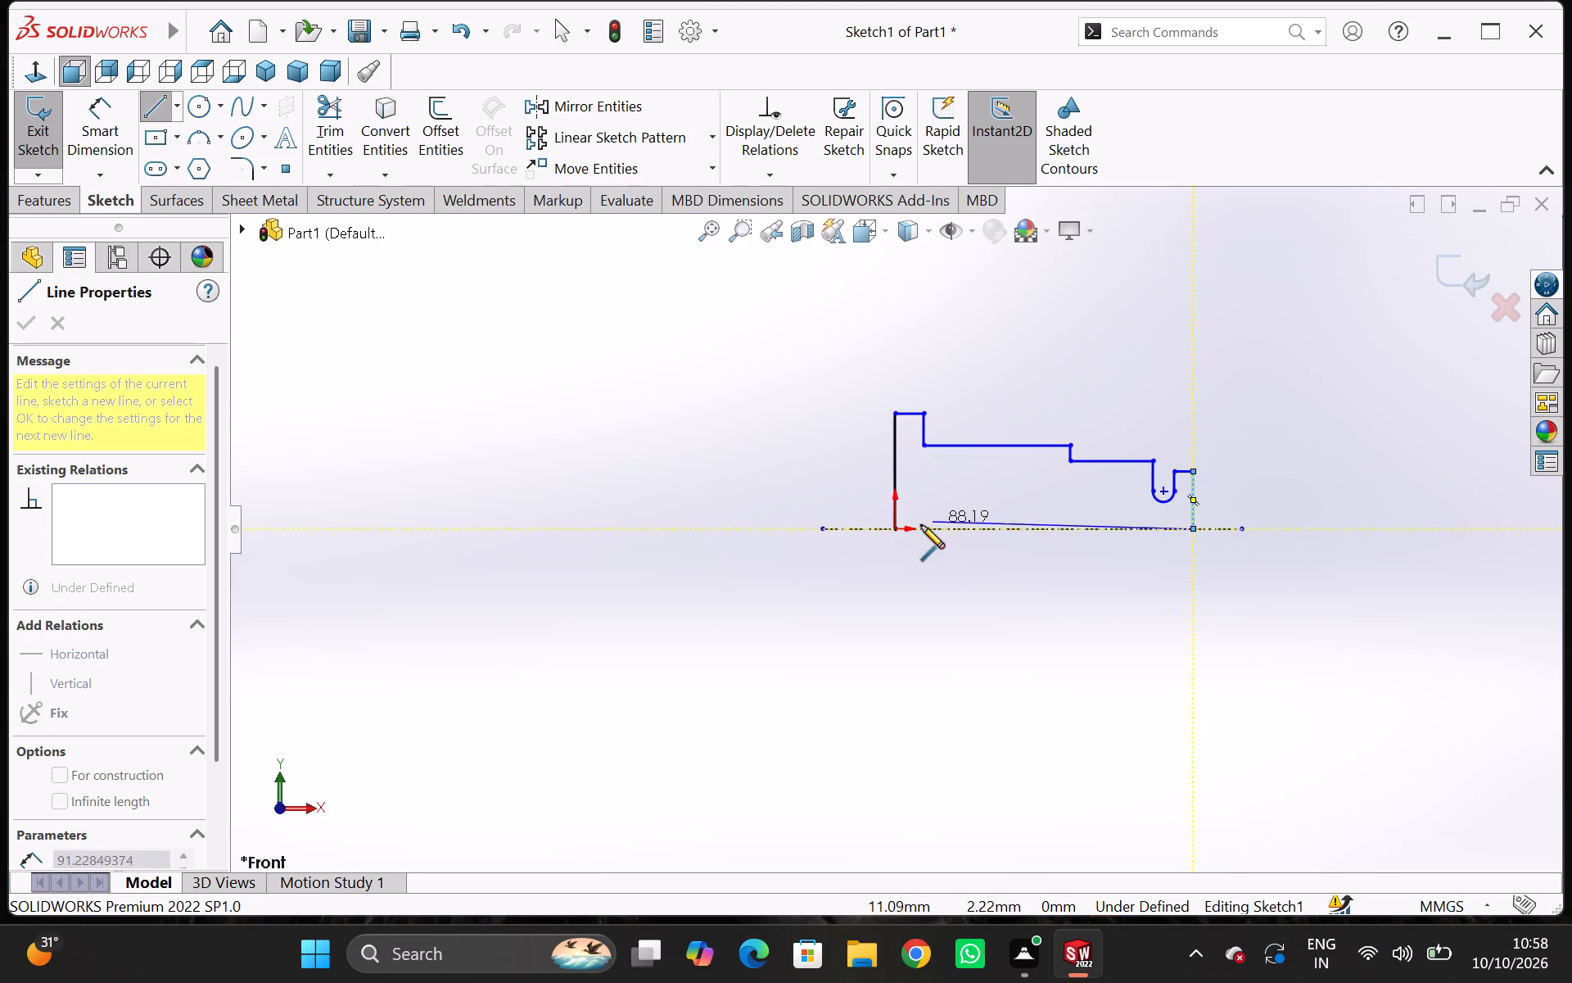
{"action": "left_click", "coordinate": [894, 528]}
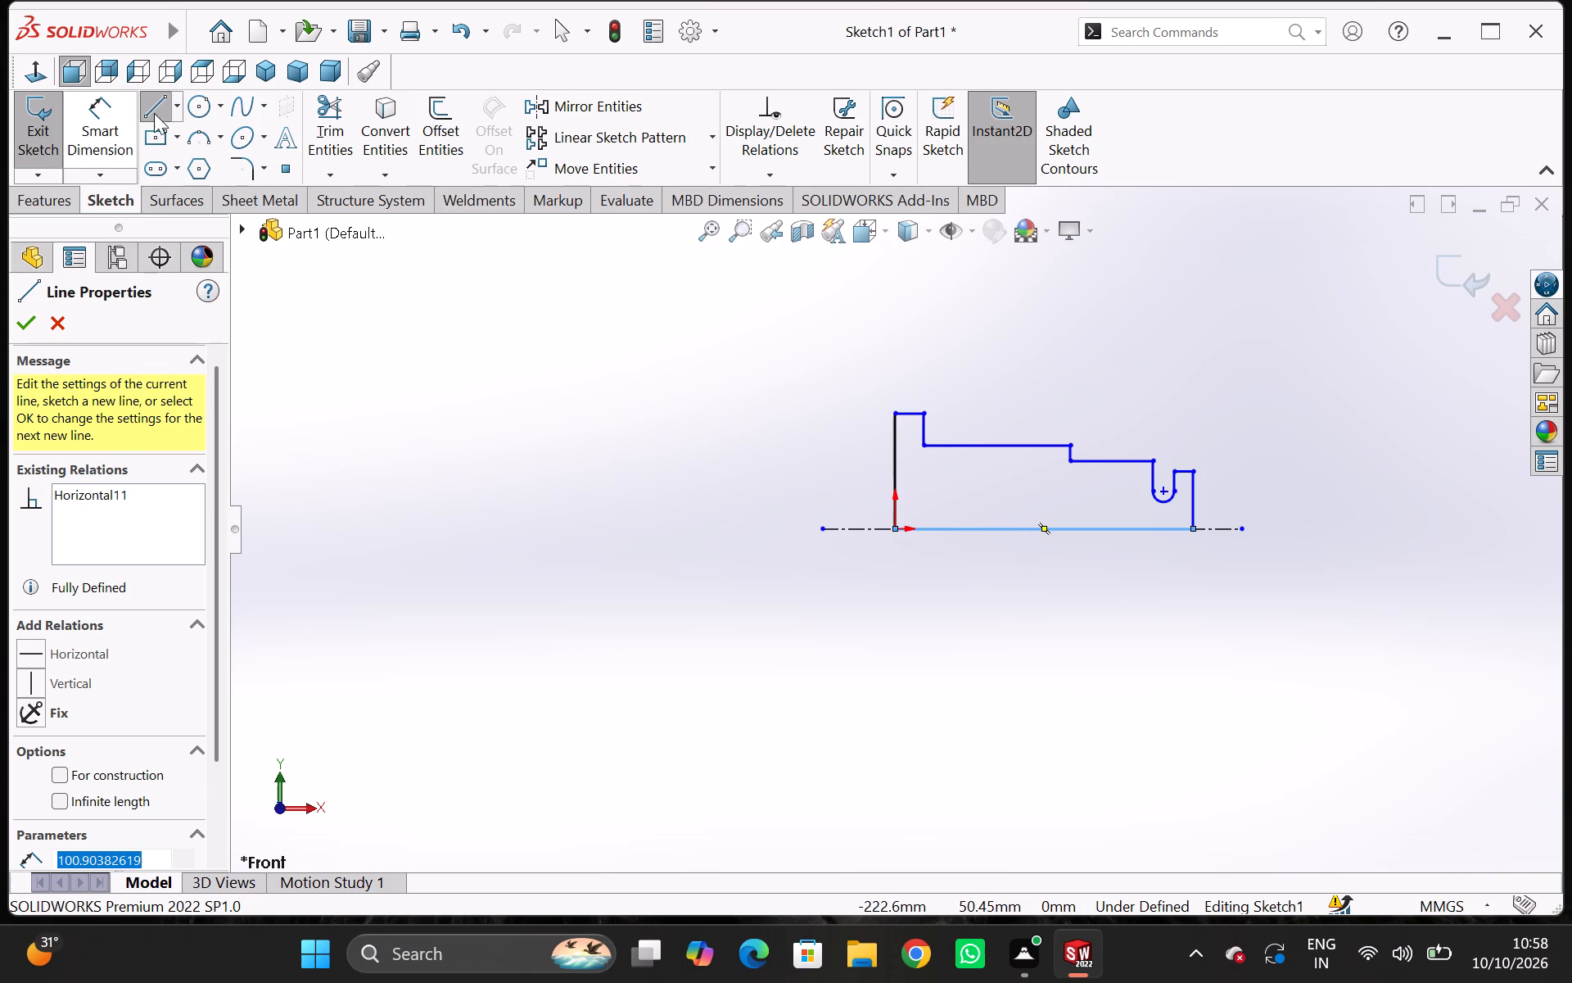
Dimension the short top edge of the profile's tallest step to 5 mm.
{"action": "left_click", "coordinate": [110, 126]}
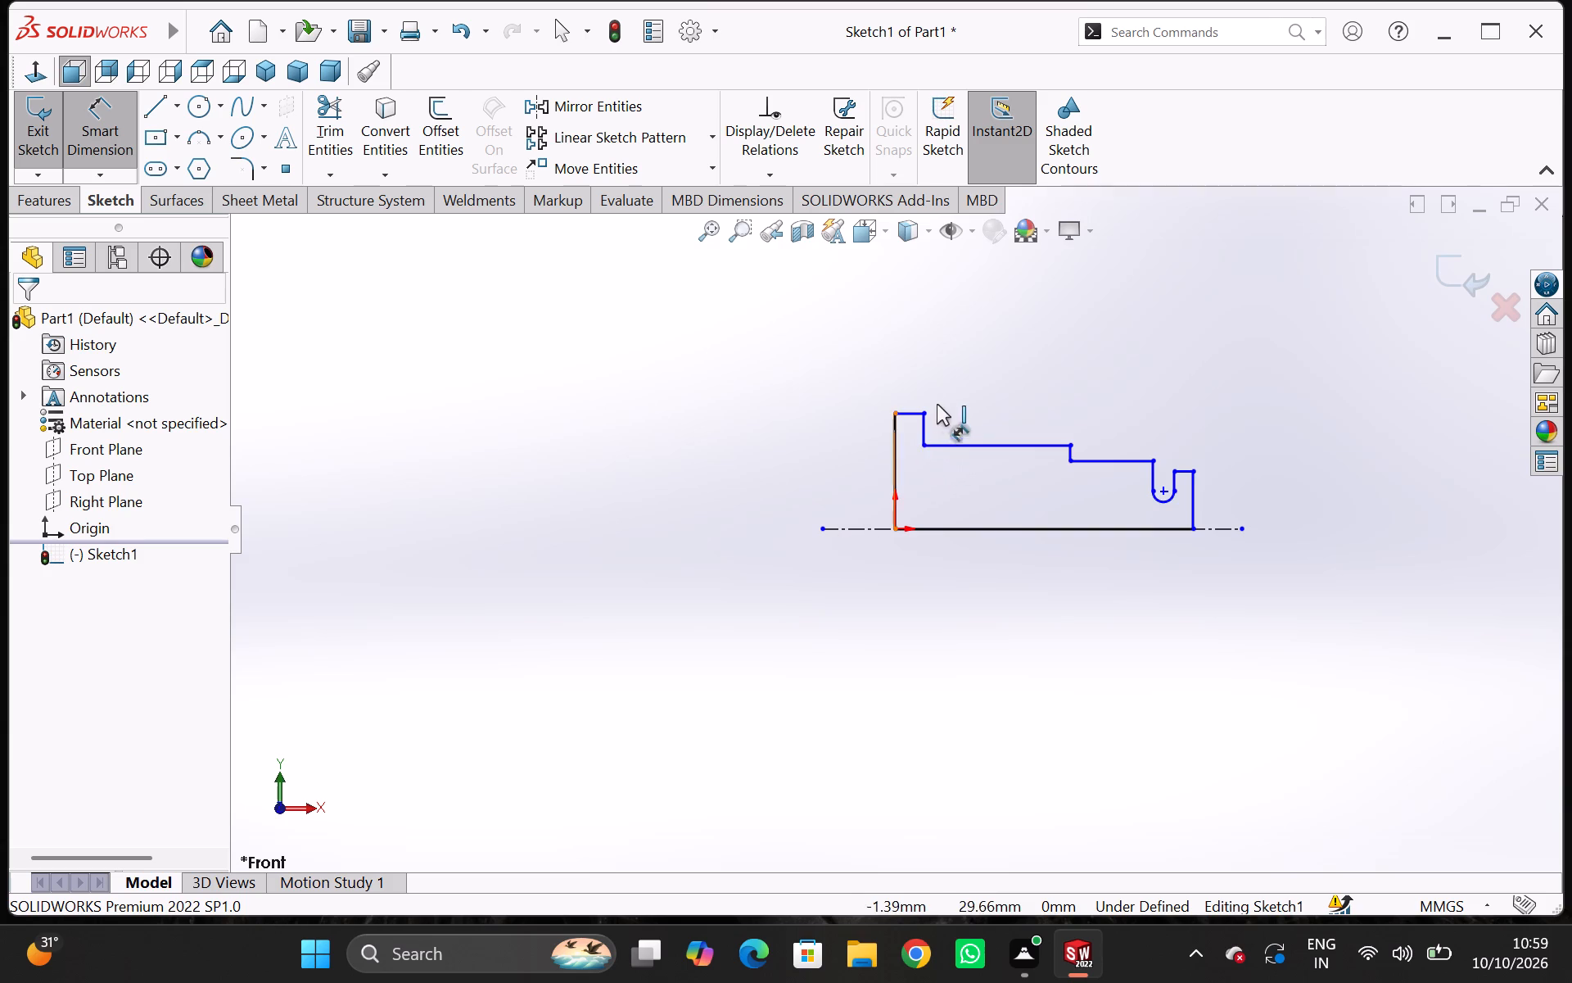
{"action": "left_click", "coordinate": [909, 417]}
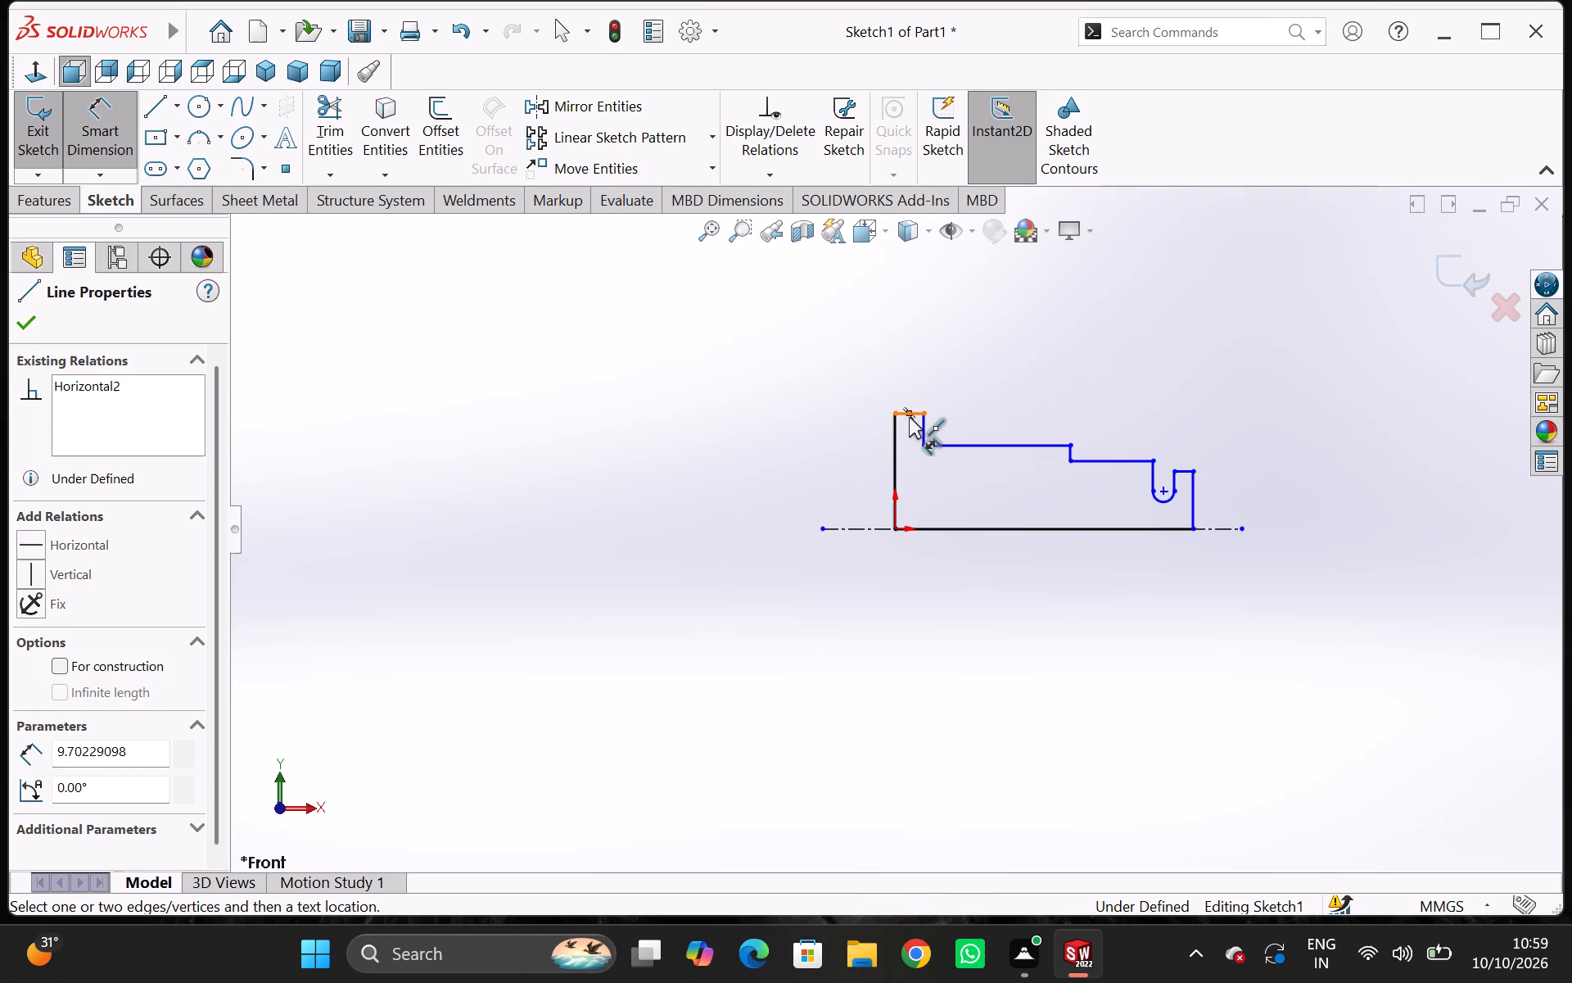
{"action": "key", "text": "Escape"}
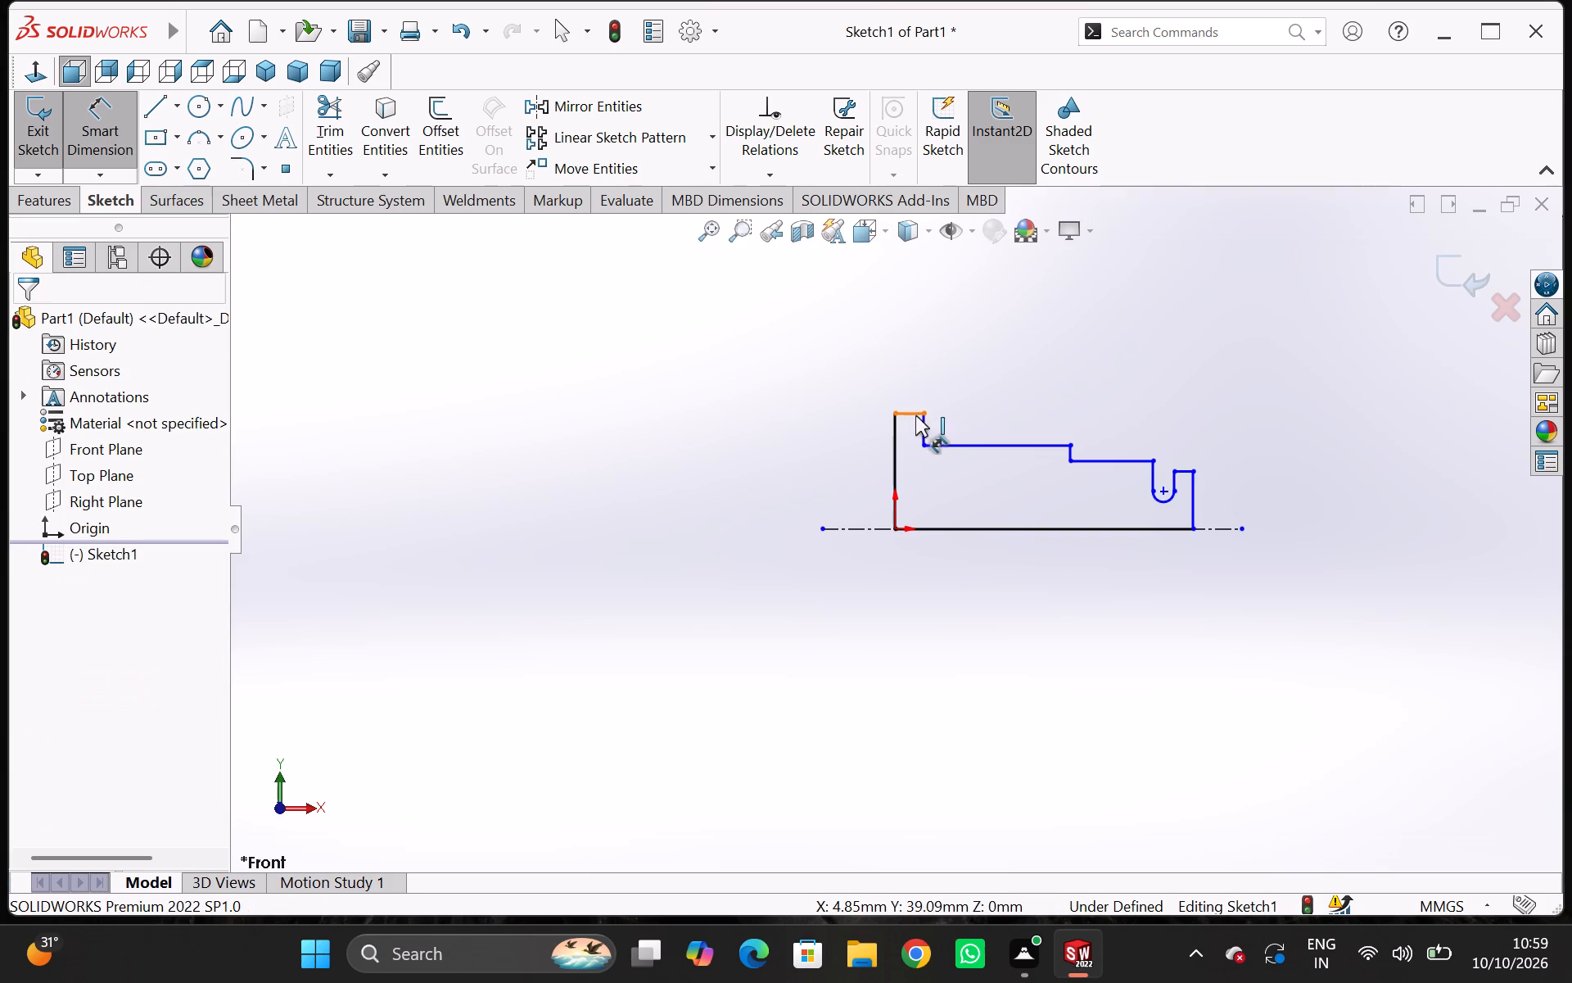
{"action": "left_click", "coordinate": [915, 413]}
{"action": "left_click", "coordinate": [925, 369]}
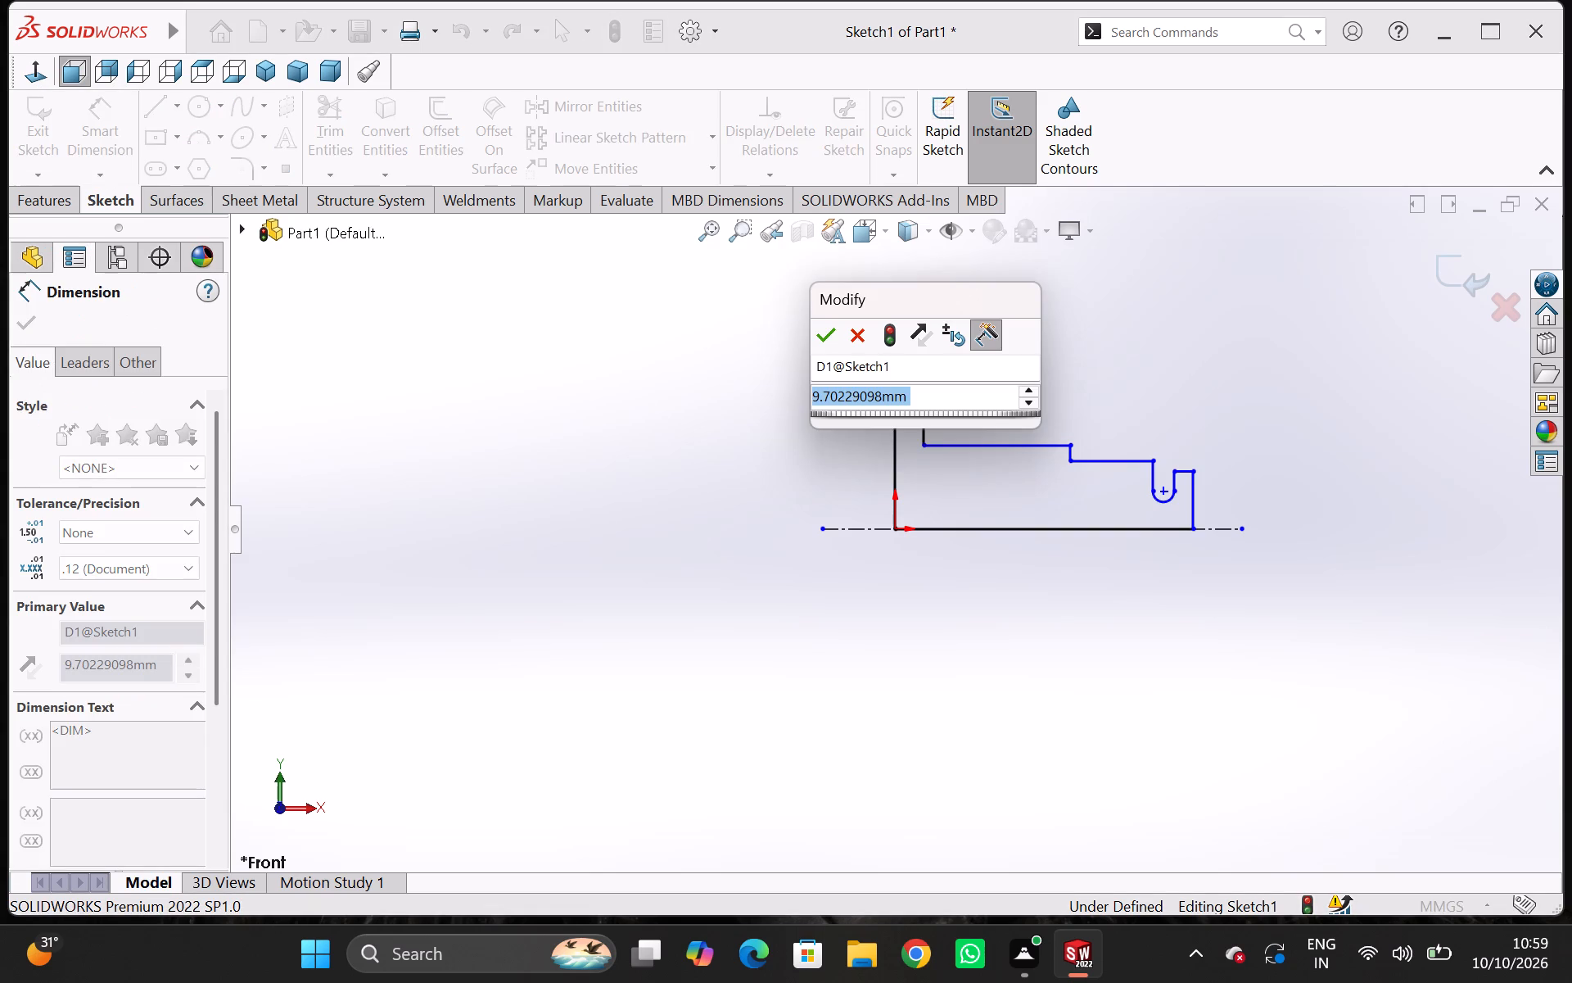
{"action": "key", "text": "5"}
{"action": "key", "text": "Return"}
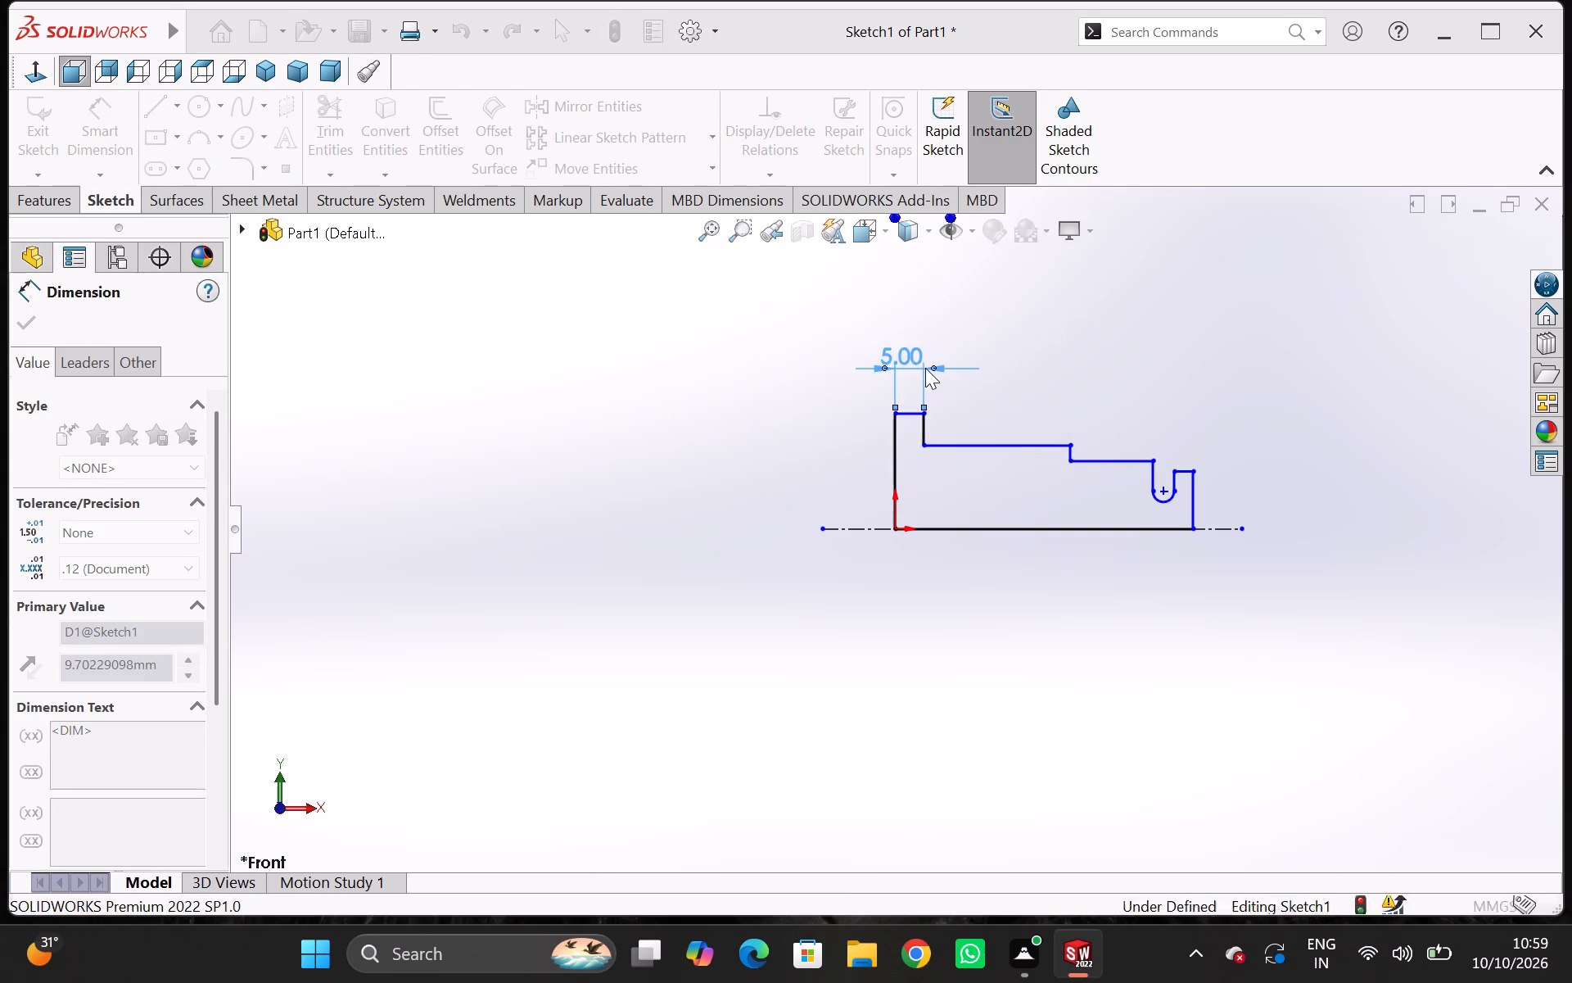
Dimension the vertical edge rising from the origin to 35 mm.
{"action": "left_click", "coordinate": [895, 458]}
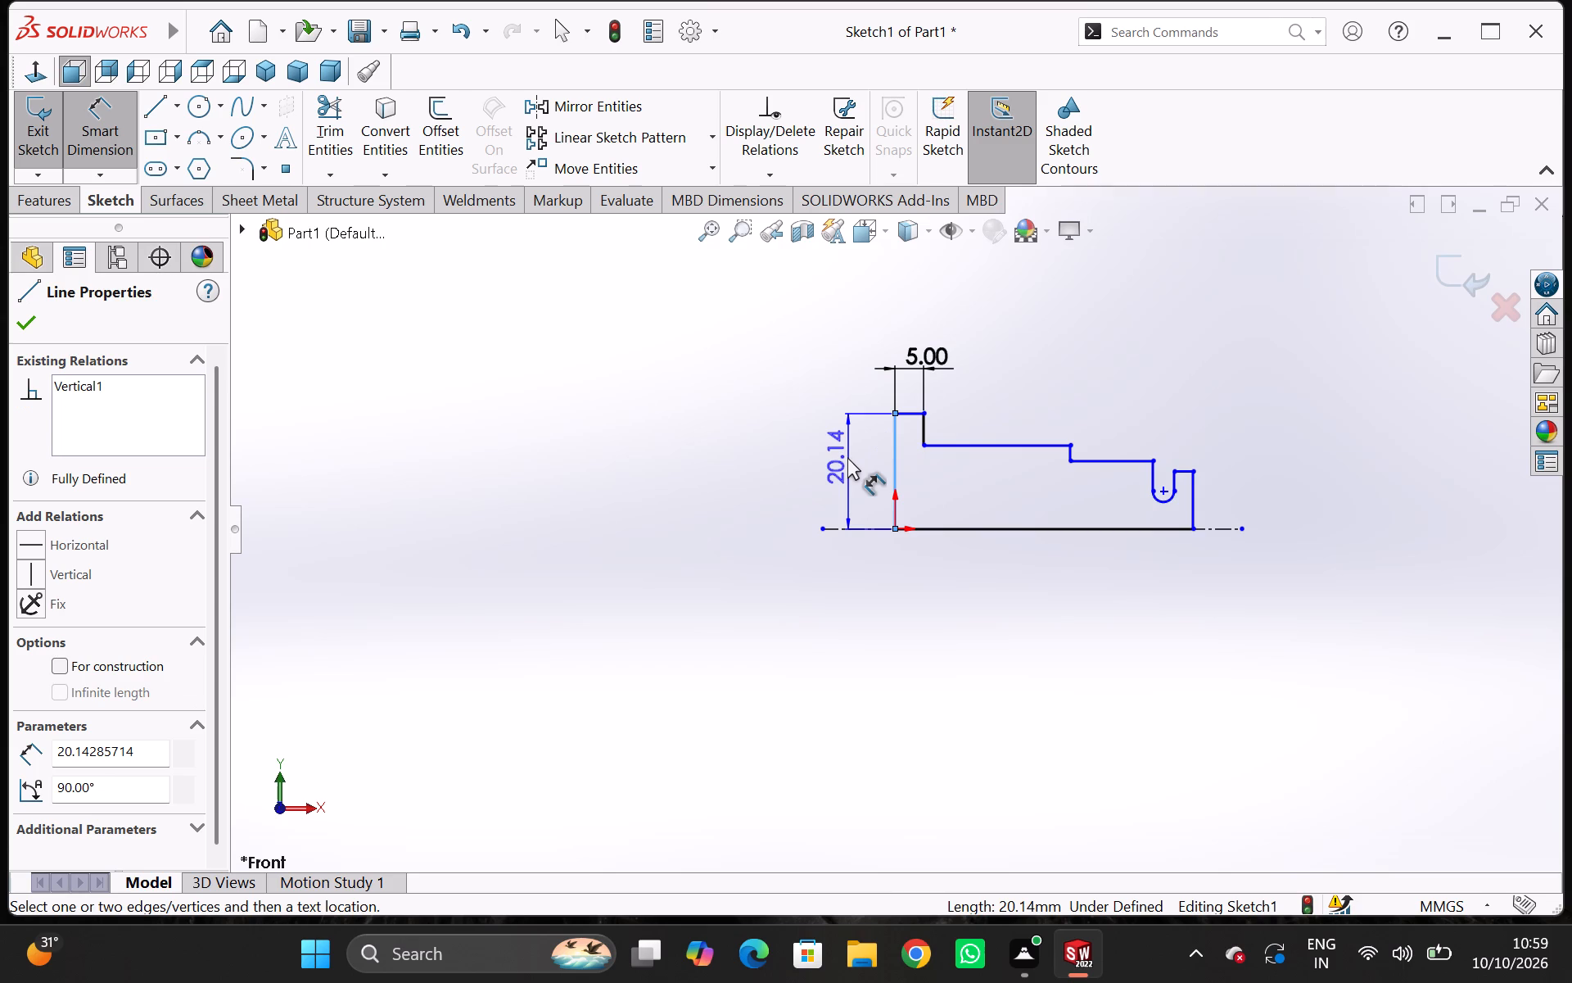
{"action": "key", "text": "Escape"}
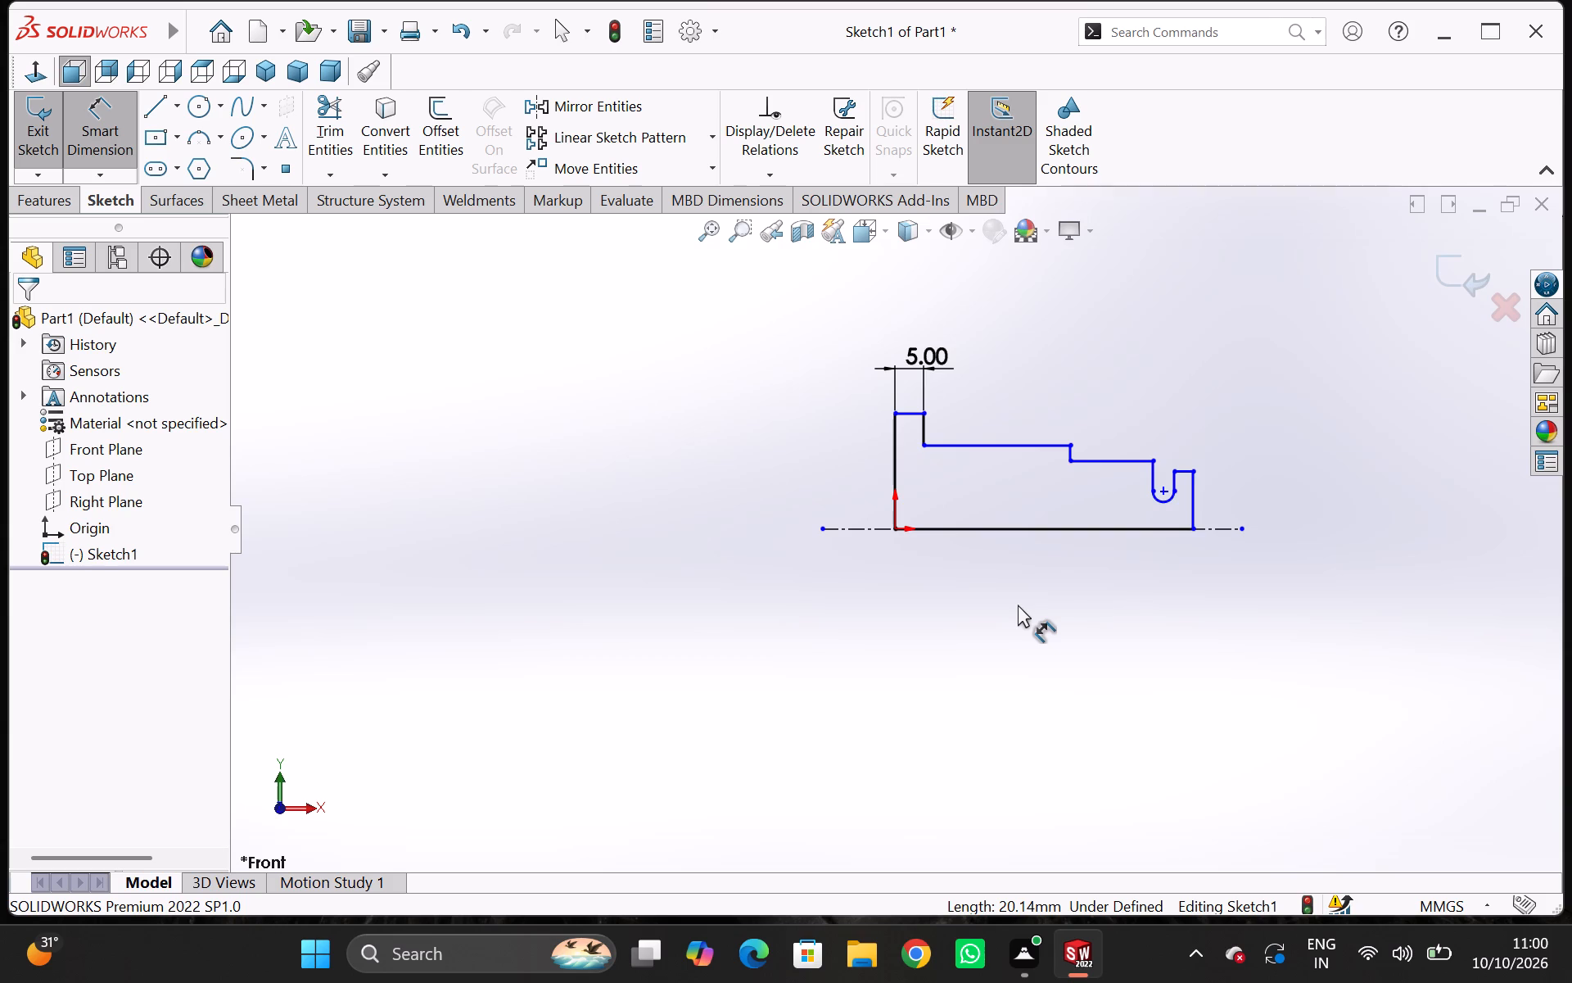
{"action": "left_click", "coordinate": [893, 462]}
{"action": "left_click", "coordinate": [845, 457]}
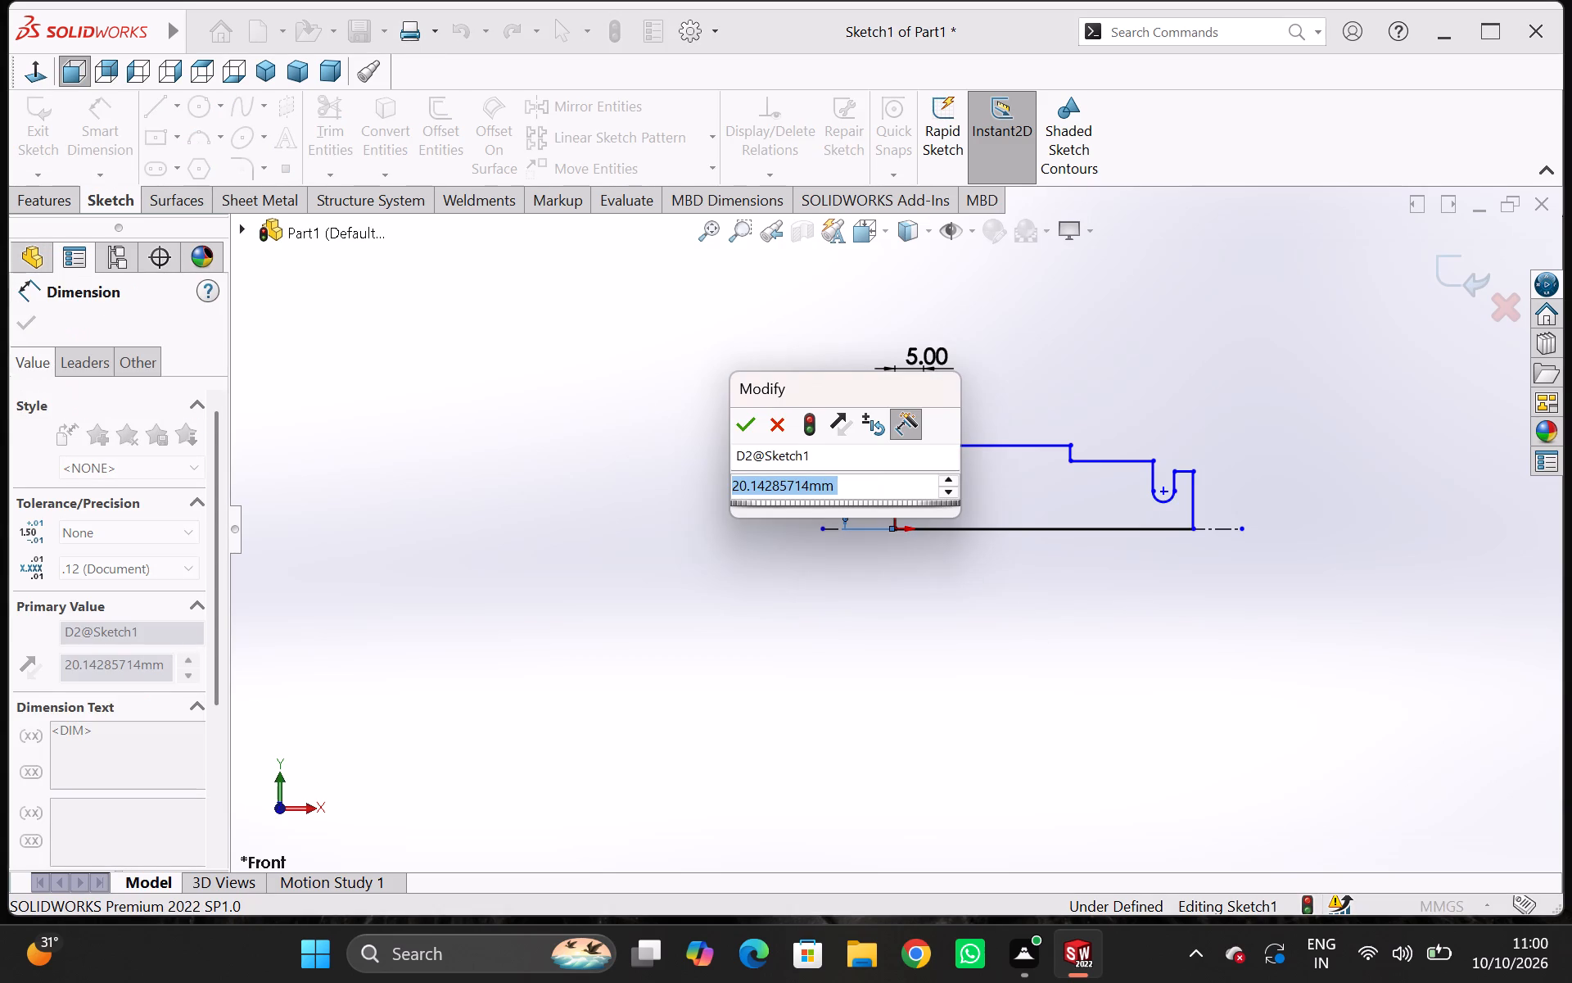
{"action": "type", "text": "35"}
{"action": "key", "text": "Return"}
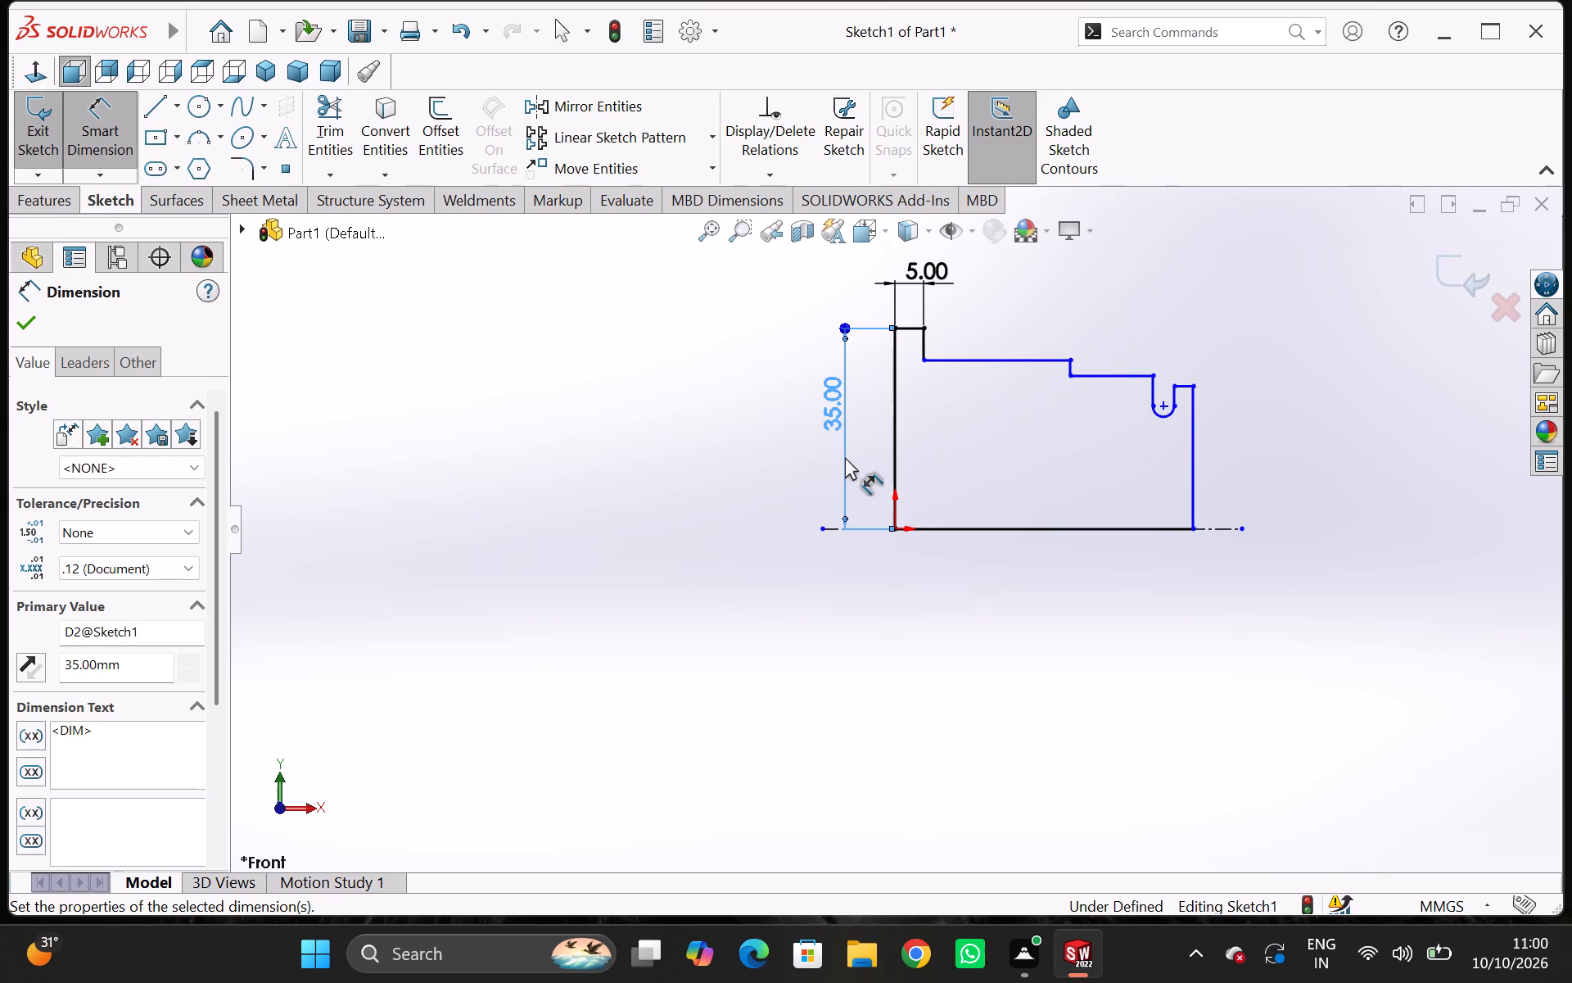
Dimension the height of the second step's top edge above the profile's base line to 30 mm.
{"action": "left_click", "coordinate": [977, 360]}
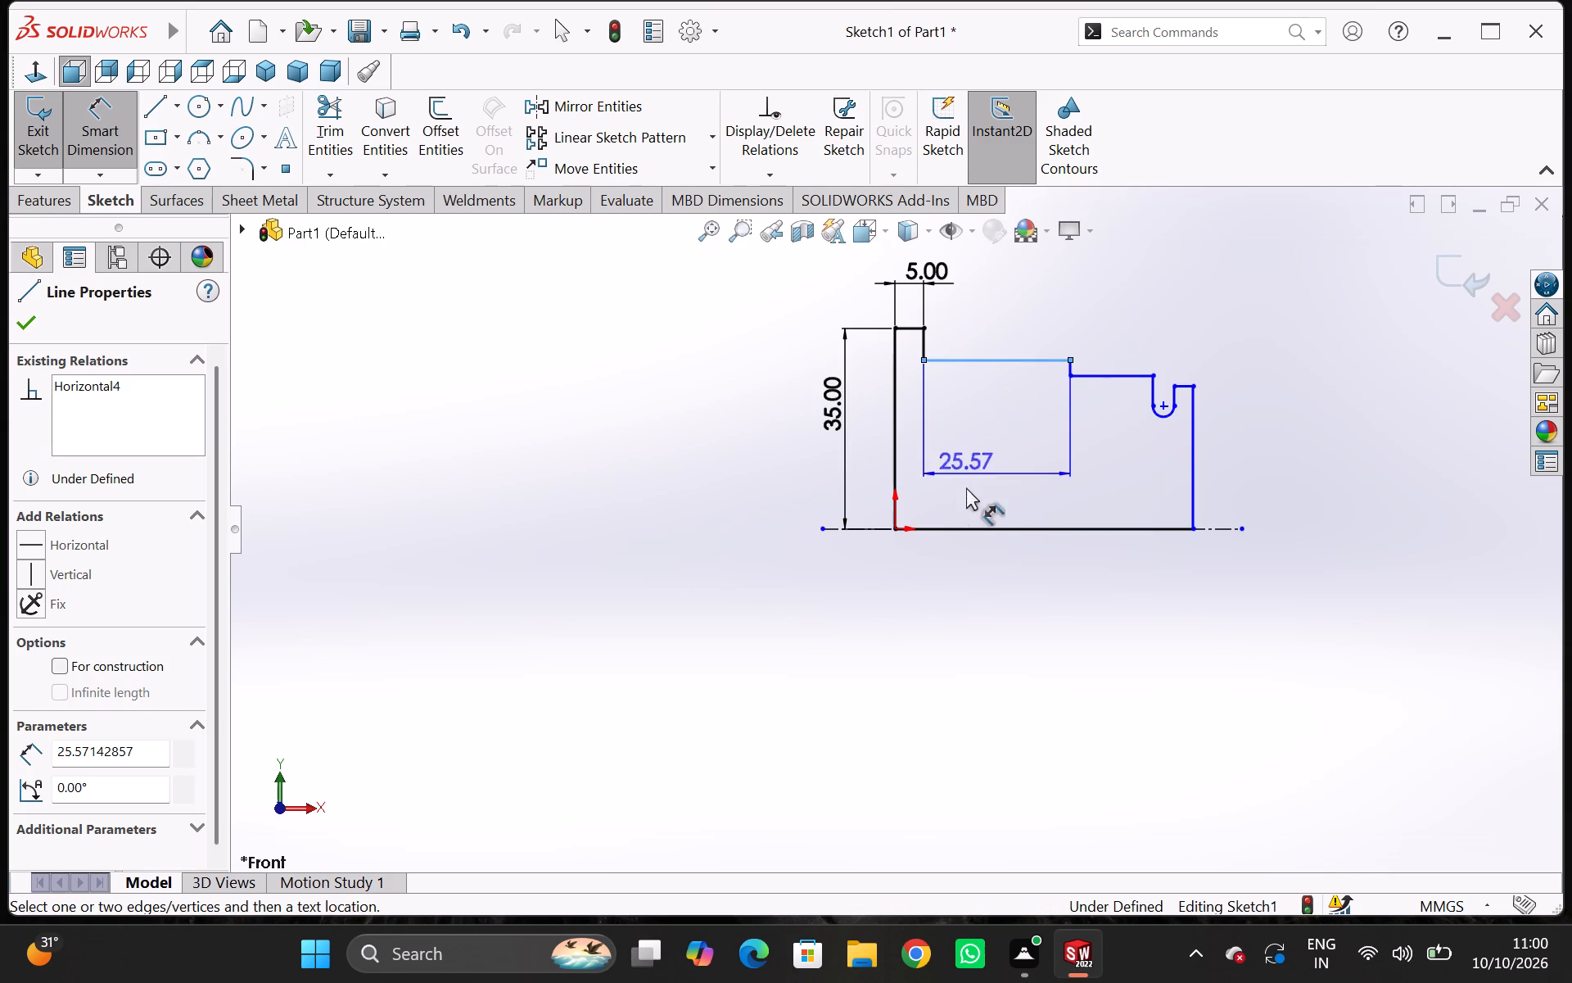
{"action": "left_click", "coordinate": [970, 530]}
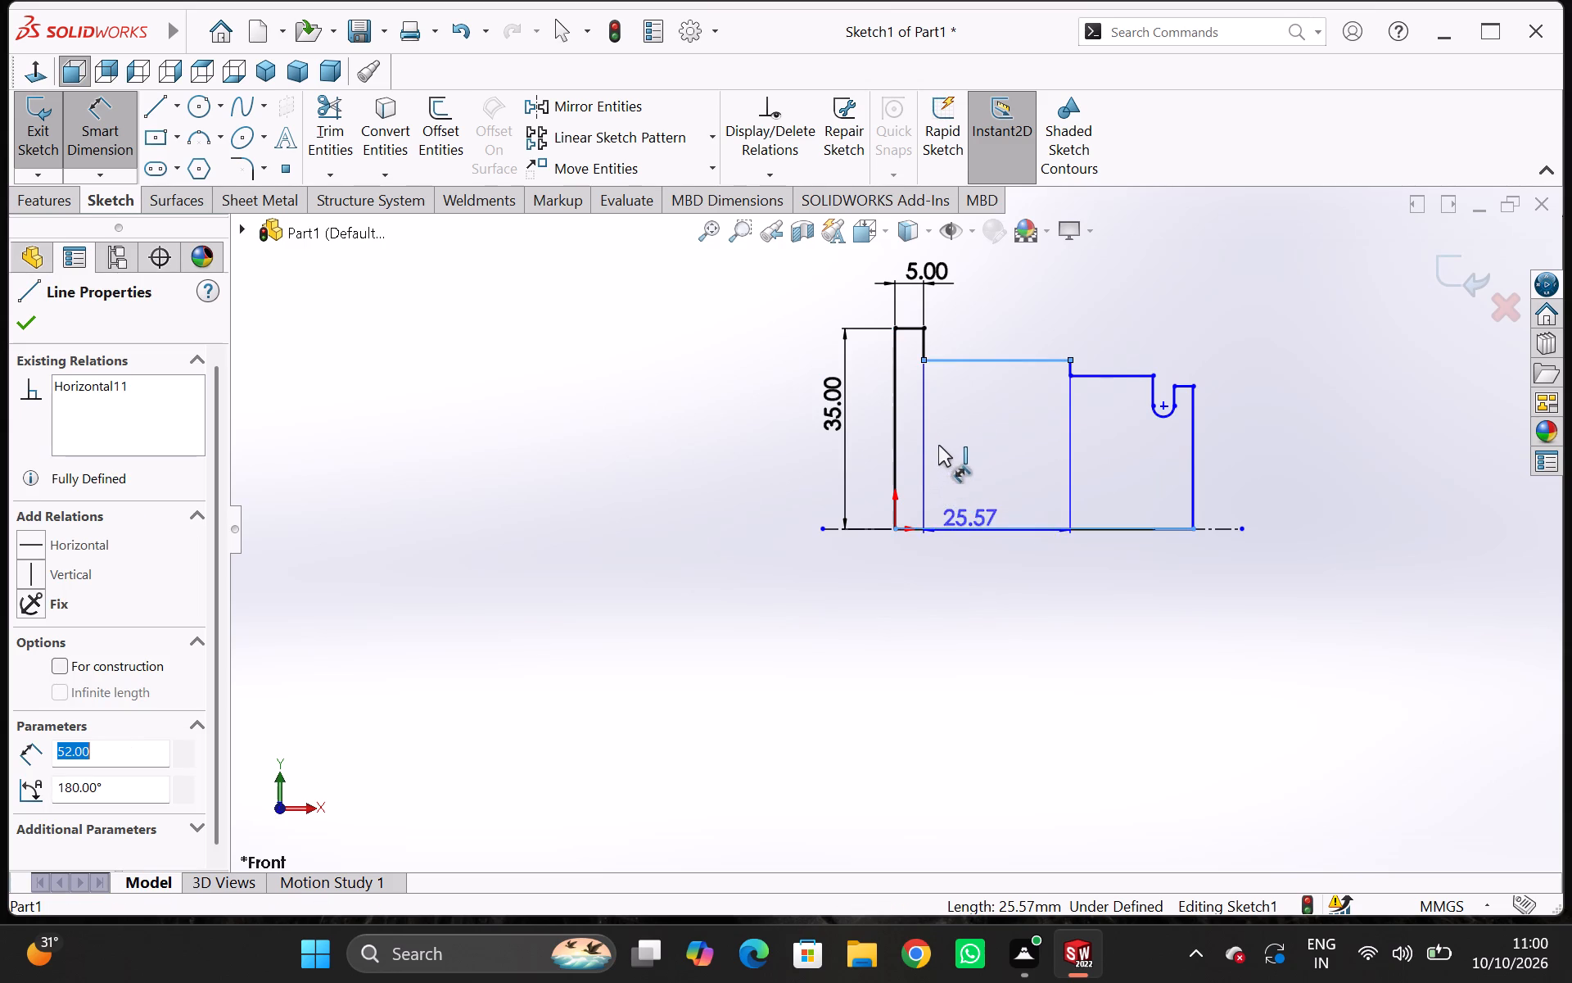
{"action": "left_click", "coordinate": [960, 452]}
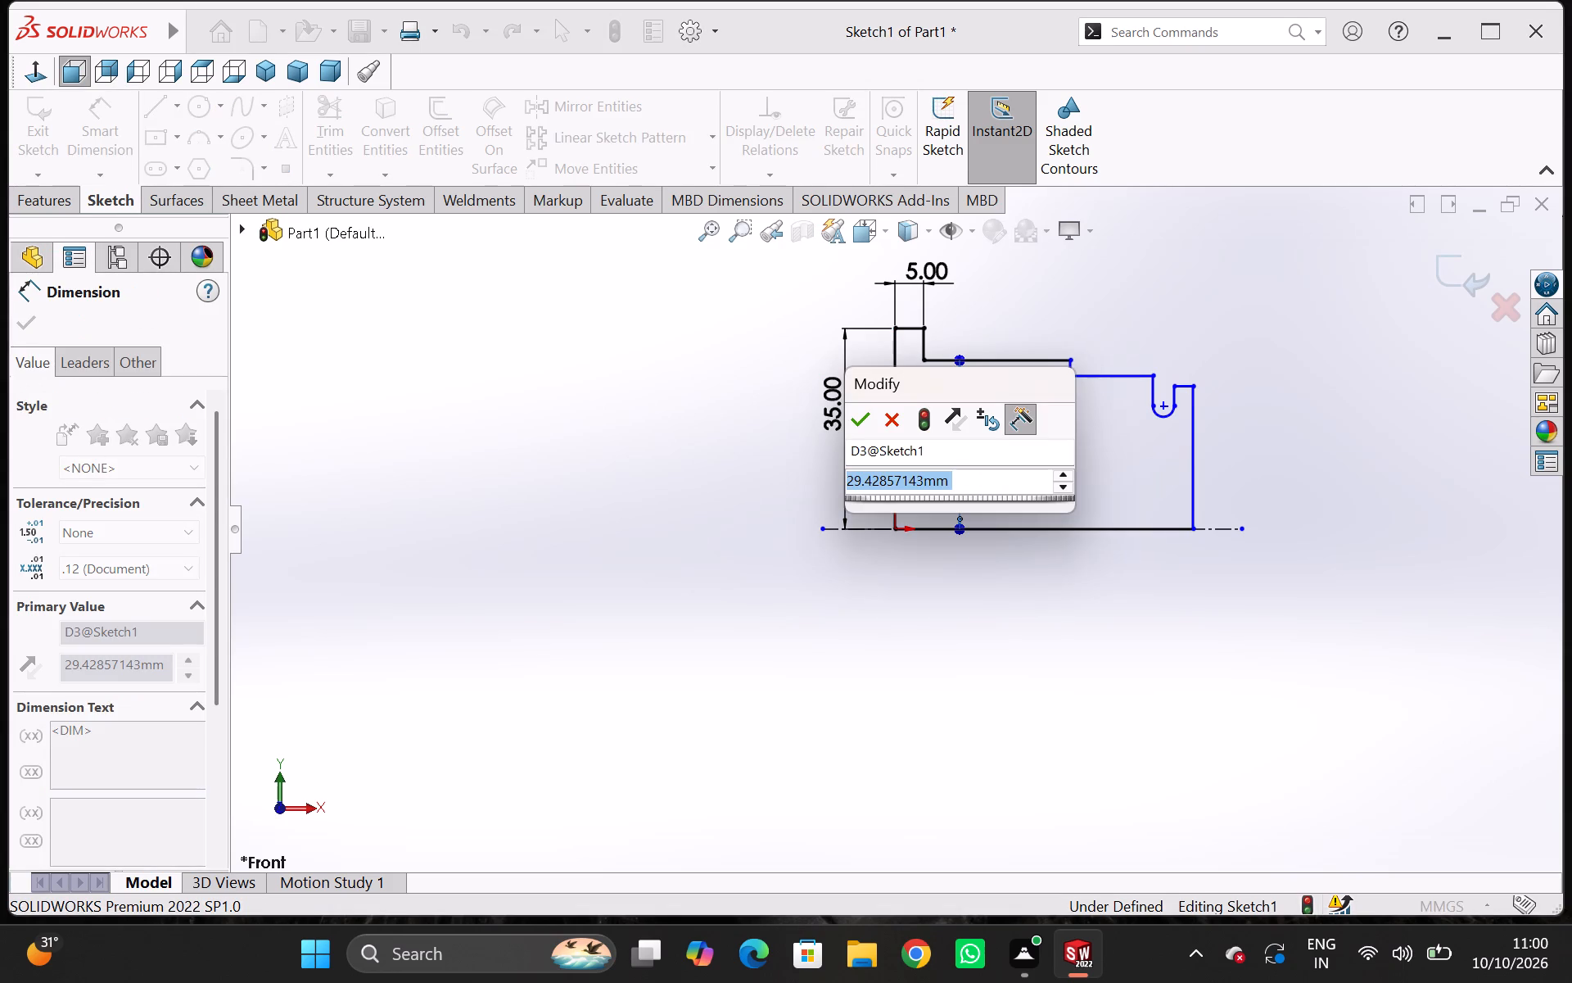
{"action": "type", "text": "30"}
{"action": "key", "text": "Return"}
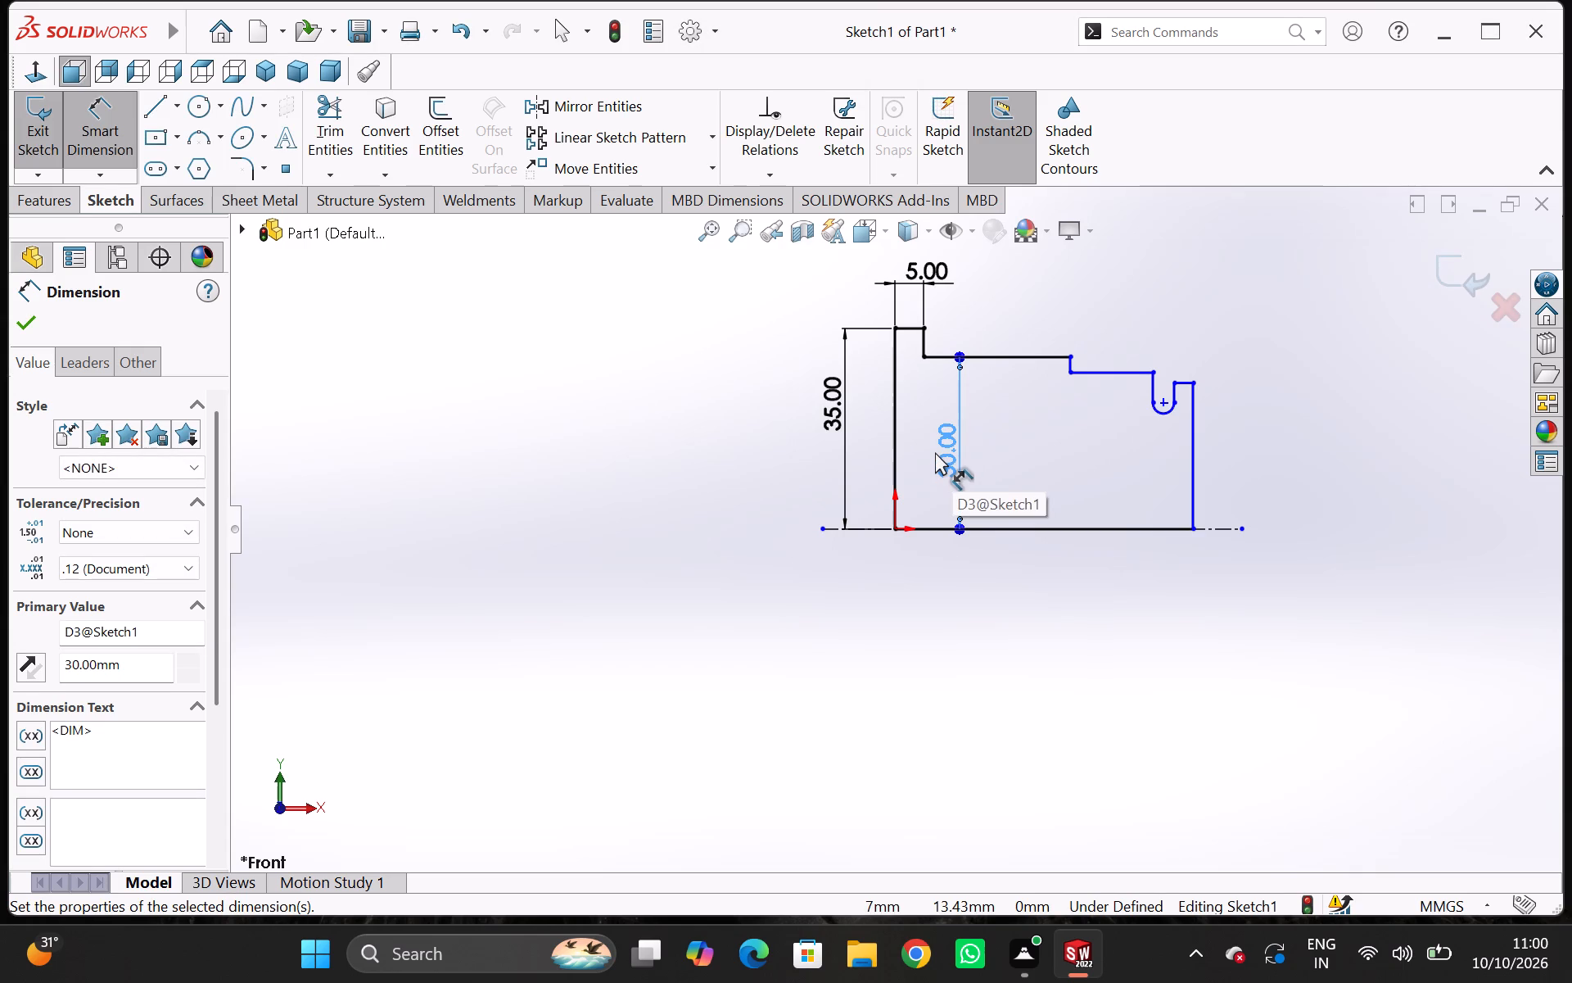
Dimension the height of the edge between the short drop and the groove above the base line to 26 mm.
{"action": "left_click", "coordinate": [1113, 375]}
{"action": "left_click", "coordinate": [1082, 531]}
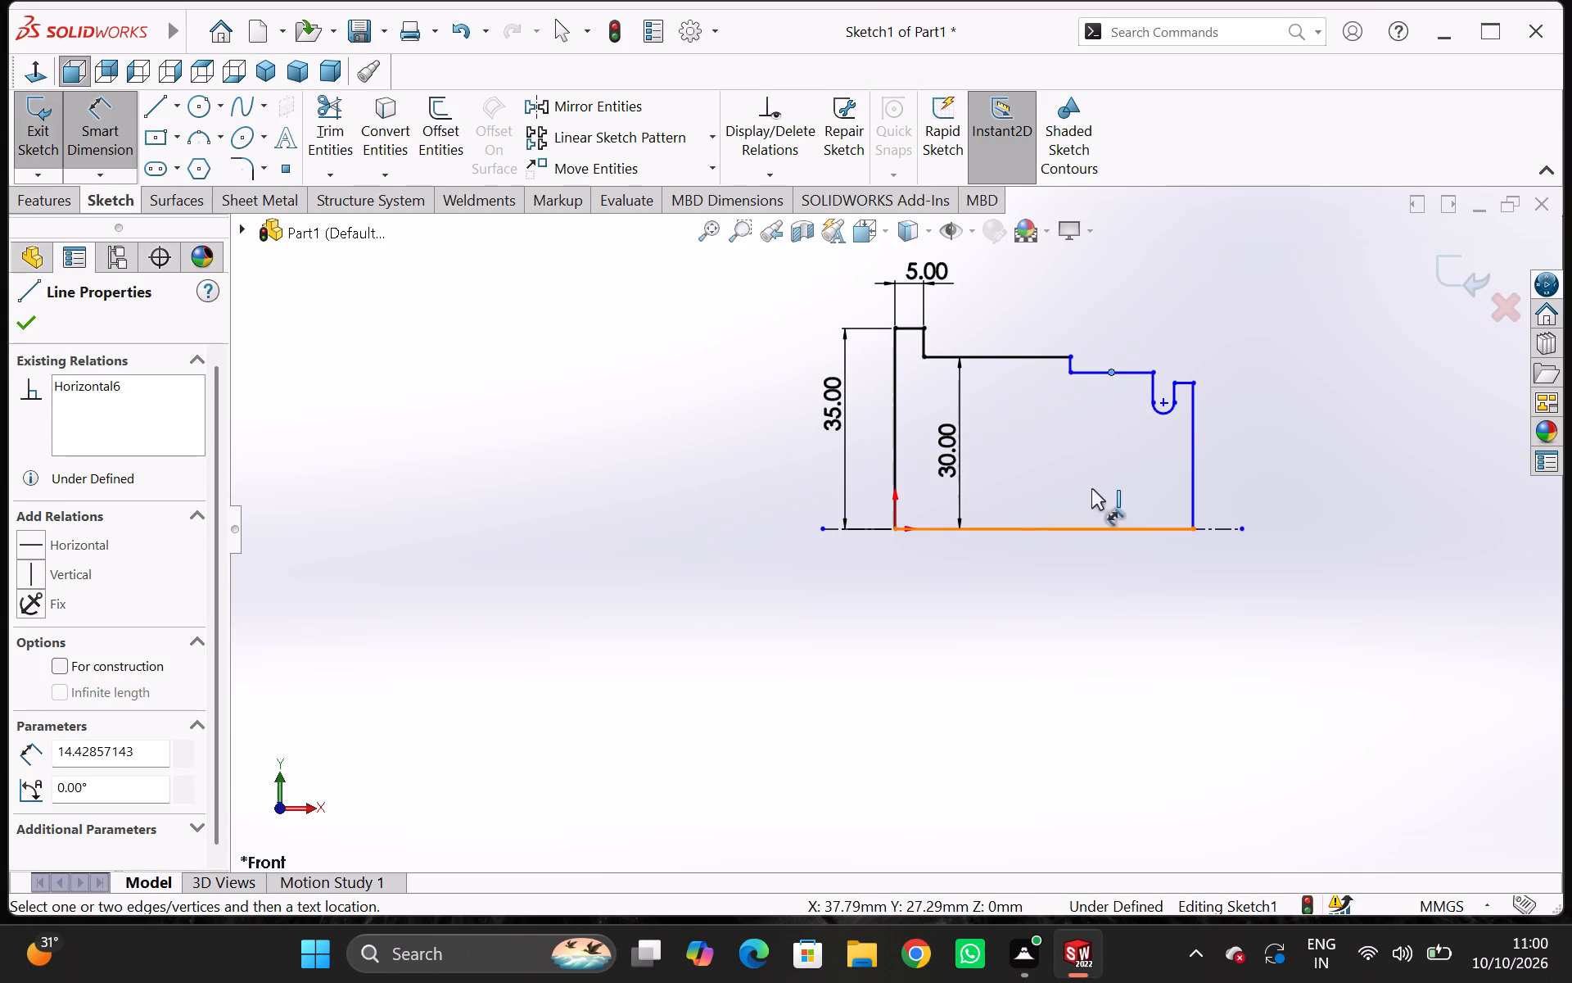
{"action": "left_click", "coordinate": [1092, 467]}
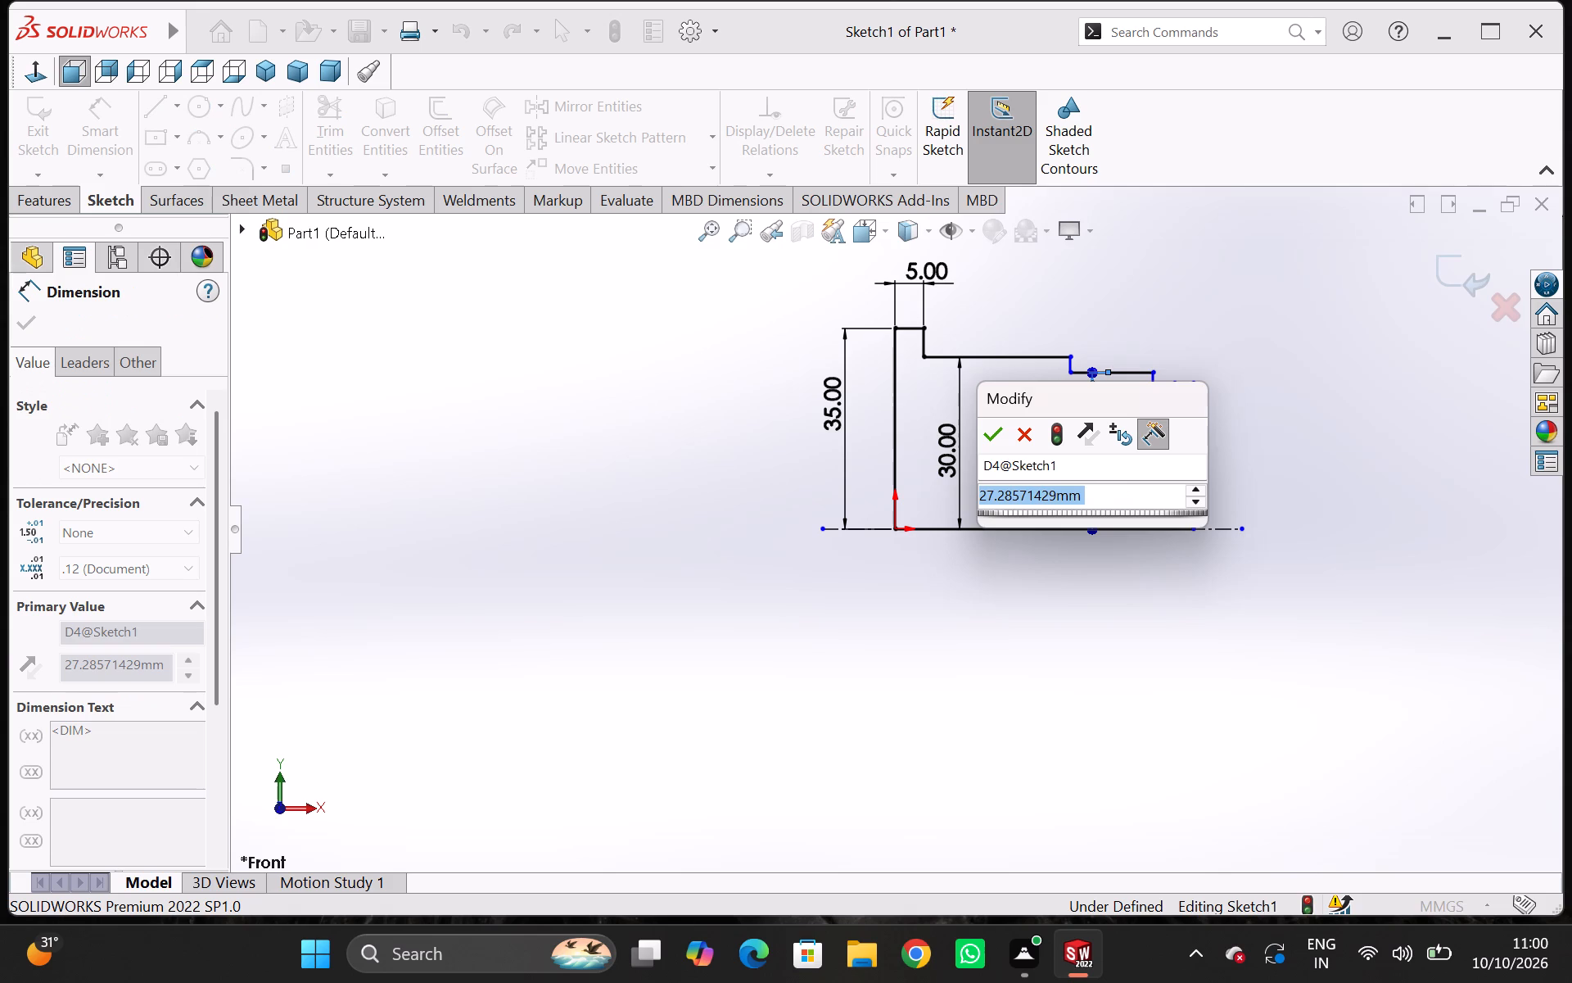
{"action": "type", "text": "26"}
{"action": "key", "text": "Return"}
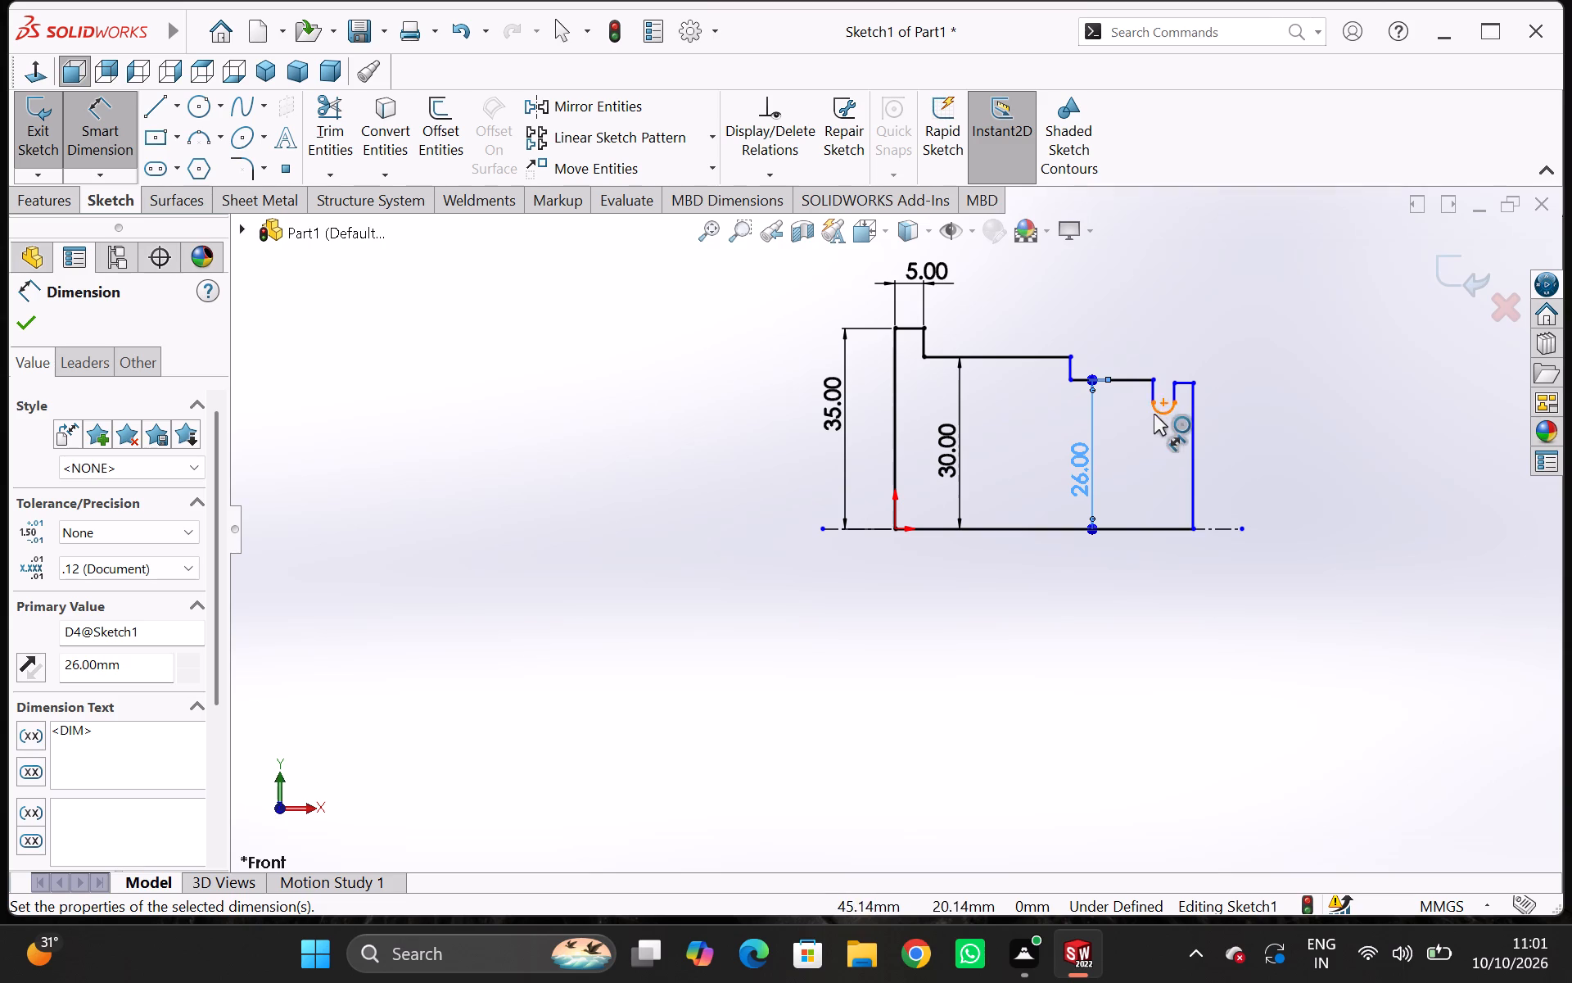
Dimension the length of the end land's top edge, beyond the groove, to 30 mm.
{"action": "left_click", "coordinate": [1181, 383]}
{"action": "left_click", "coordinate": [1199, 327]}
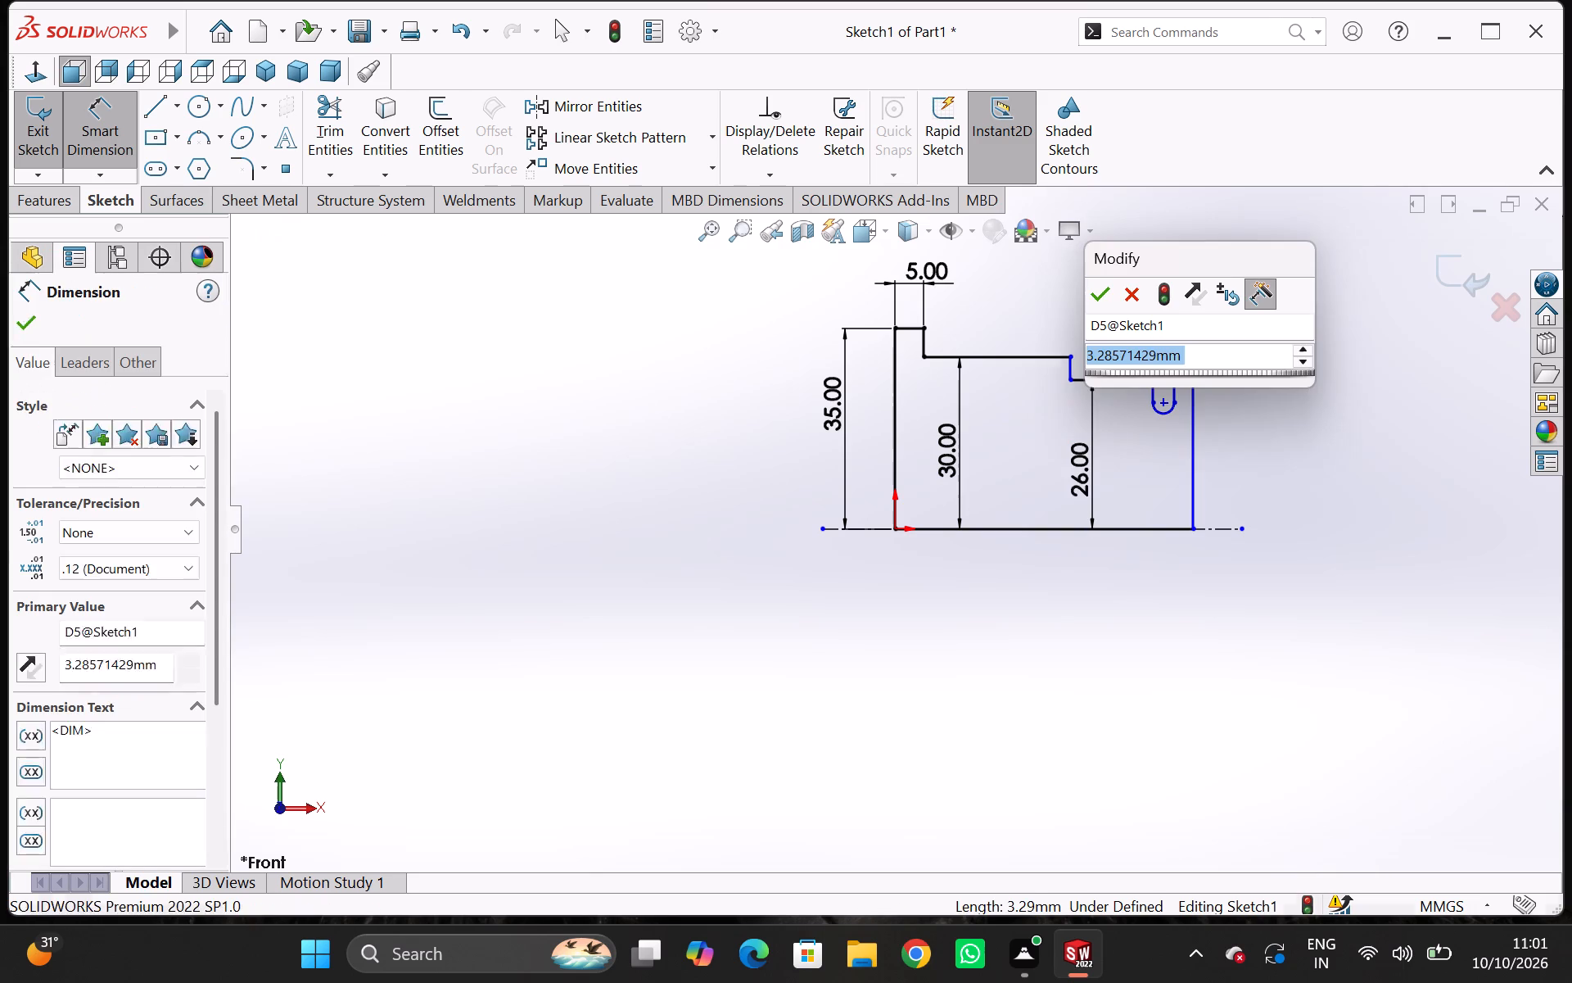
{"action": "type", "text": "30"}
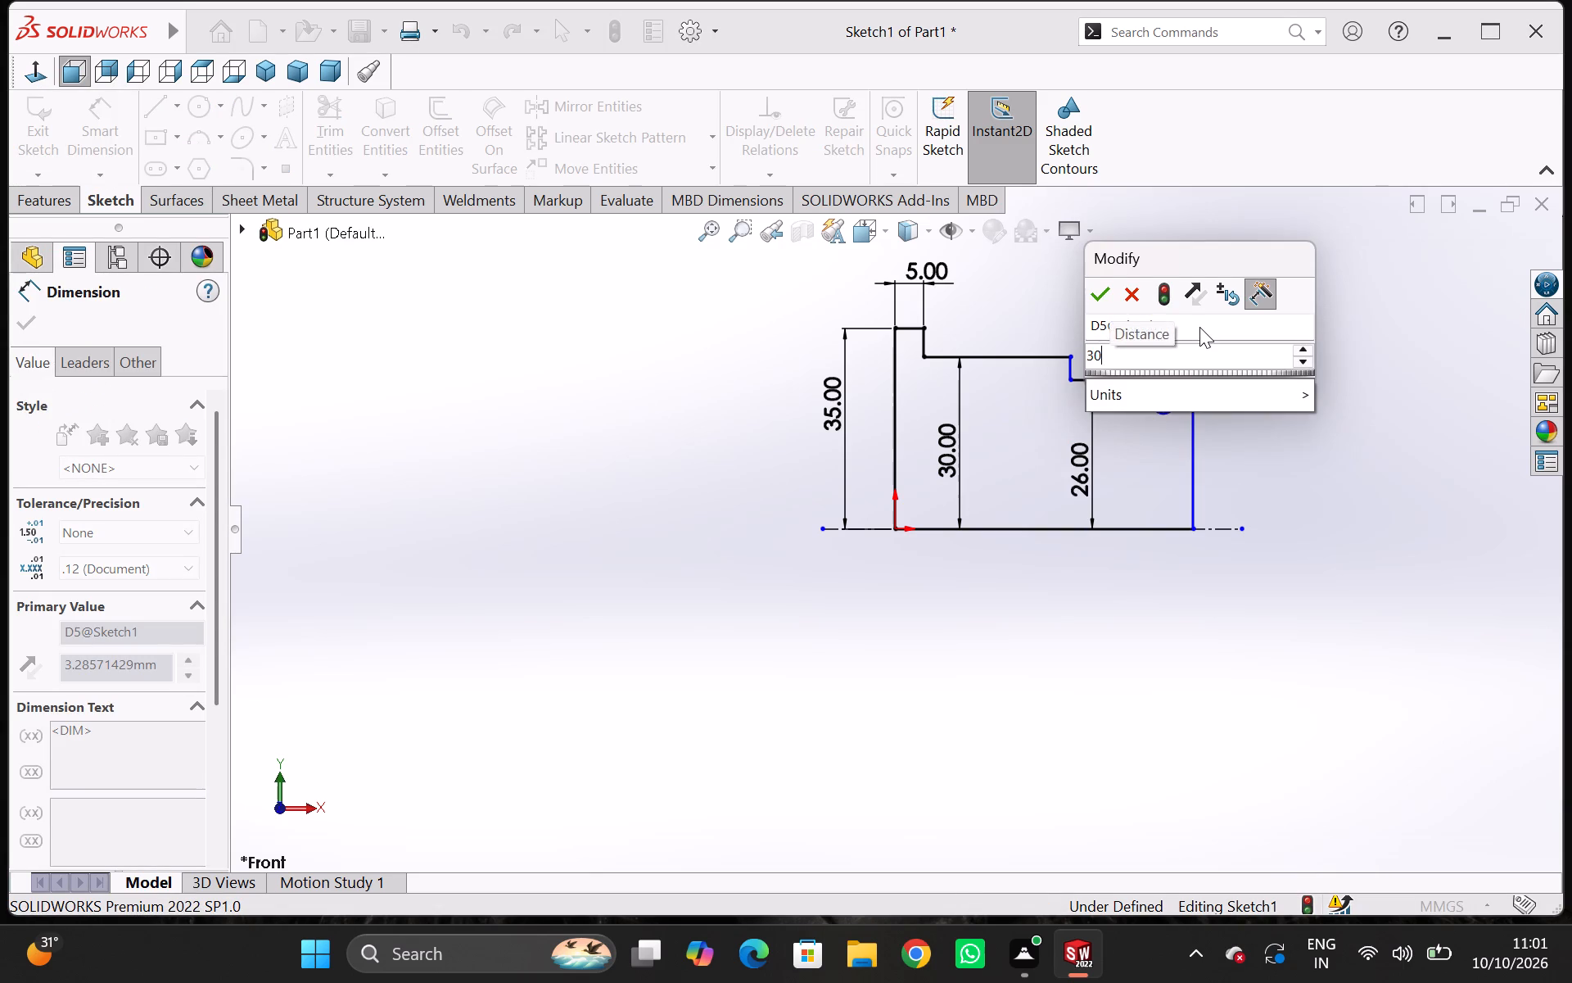
{"action": "key", "text": "Return"}
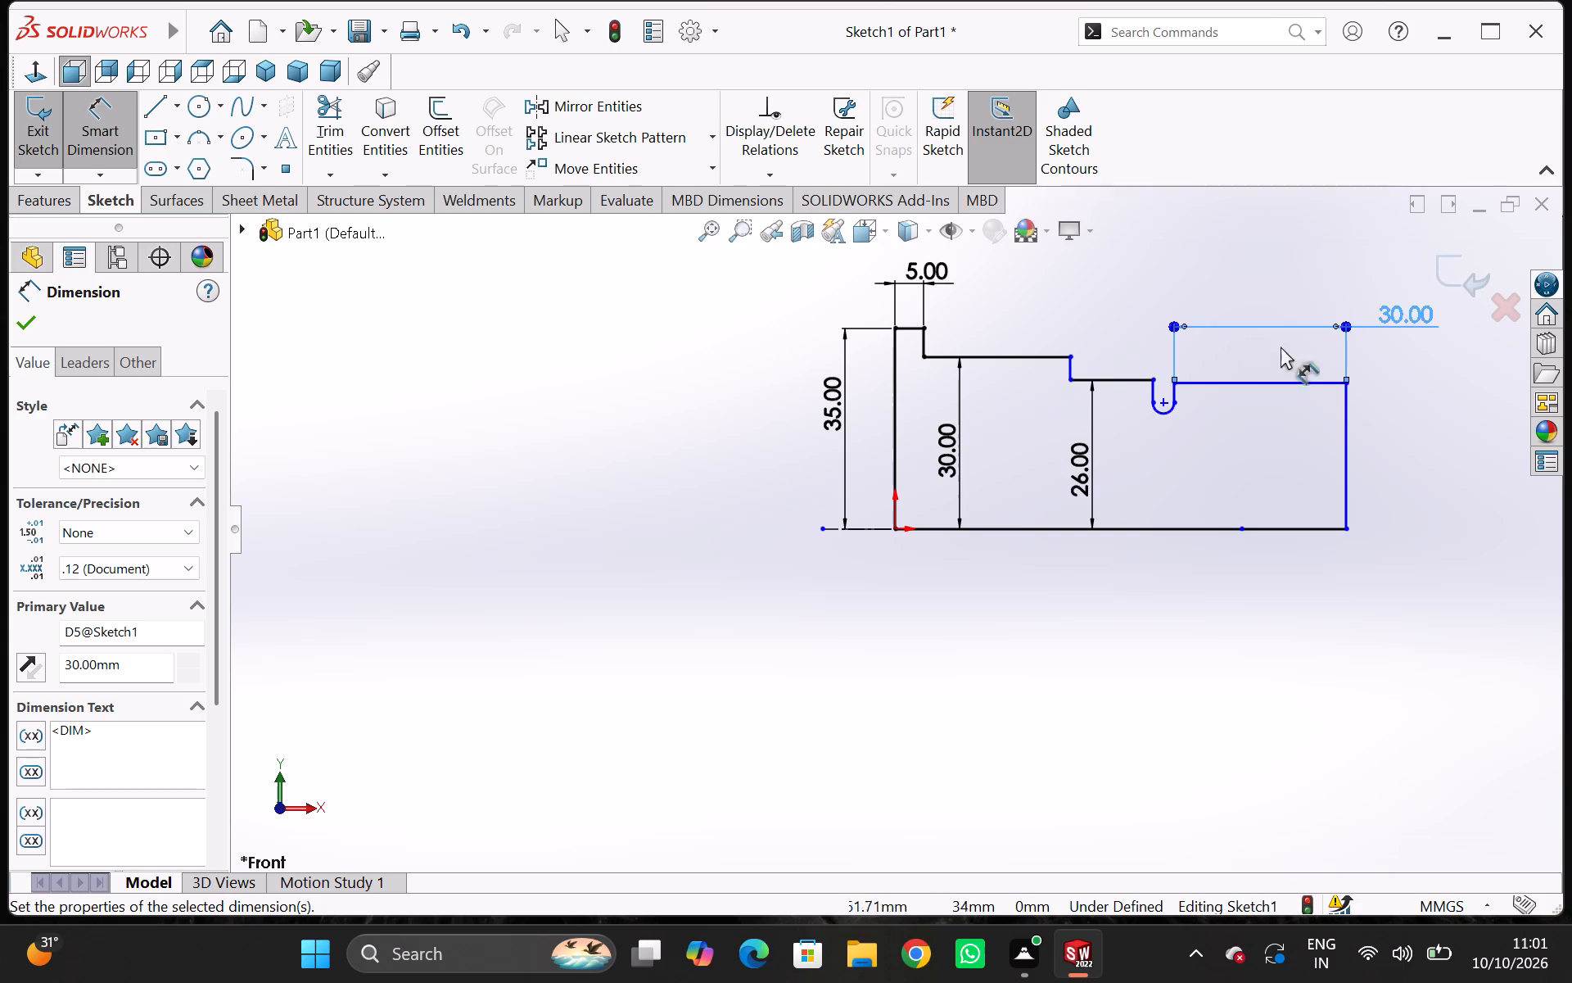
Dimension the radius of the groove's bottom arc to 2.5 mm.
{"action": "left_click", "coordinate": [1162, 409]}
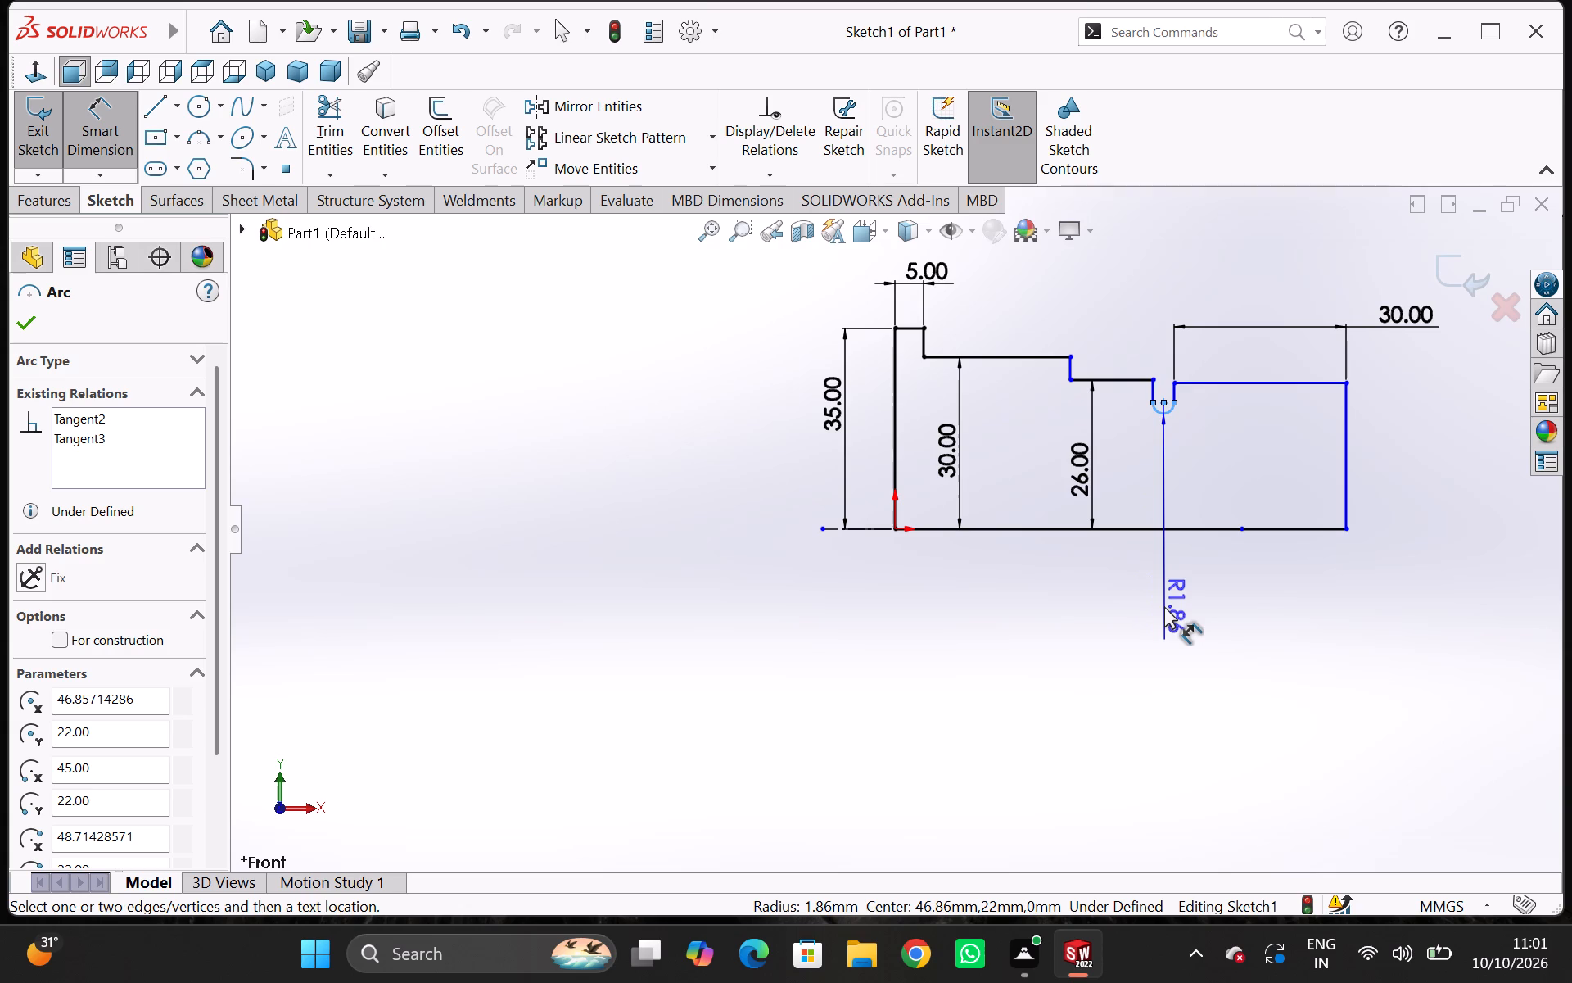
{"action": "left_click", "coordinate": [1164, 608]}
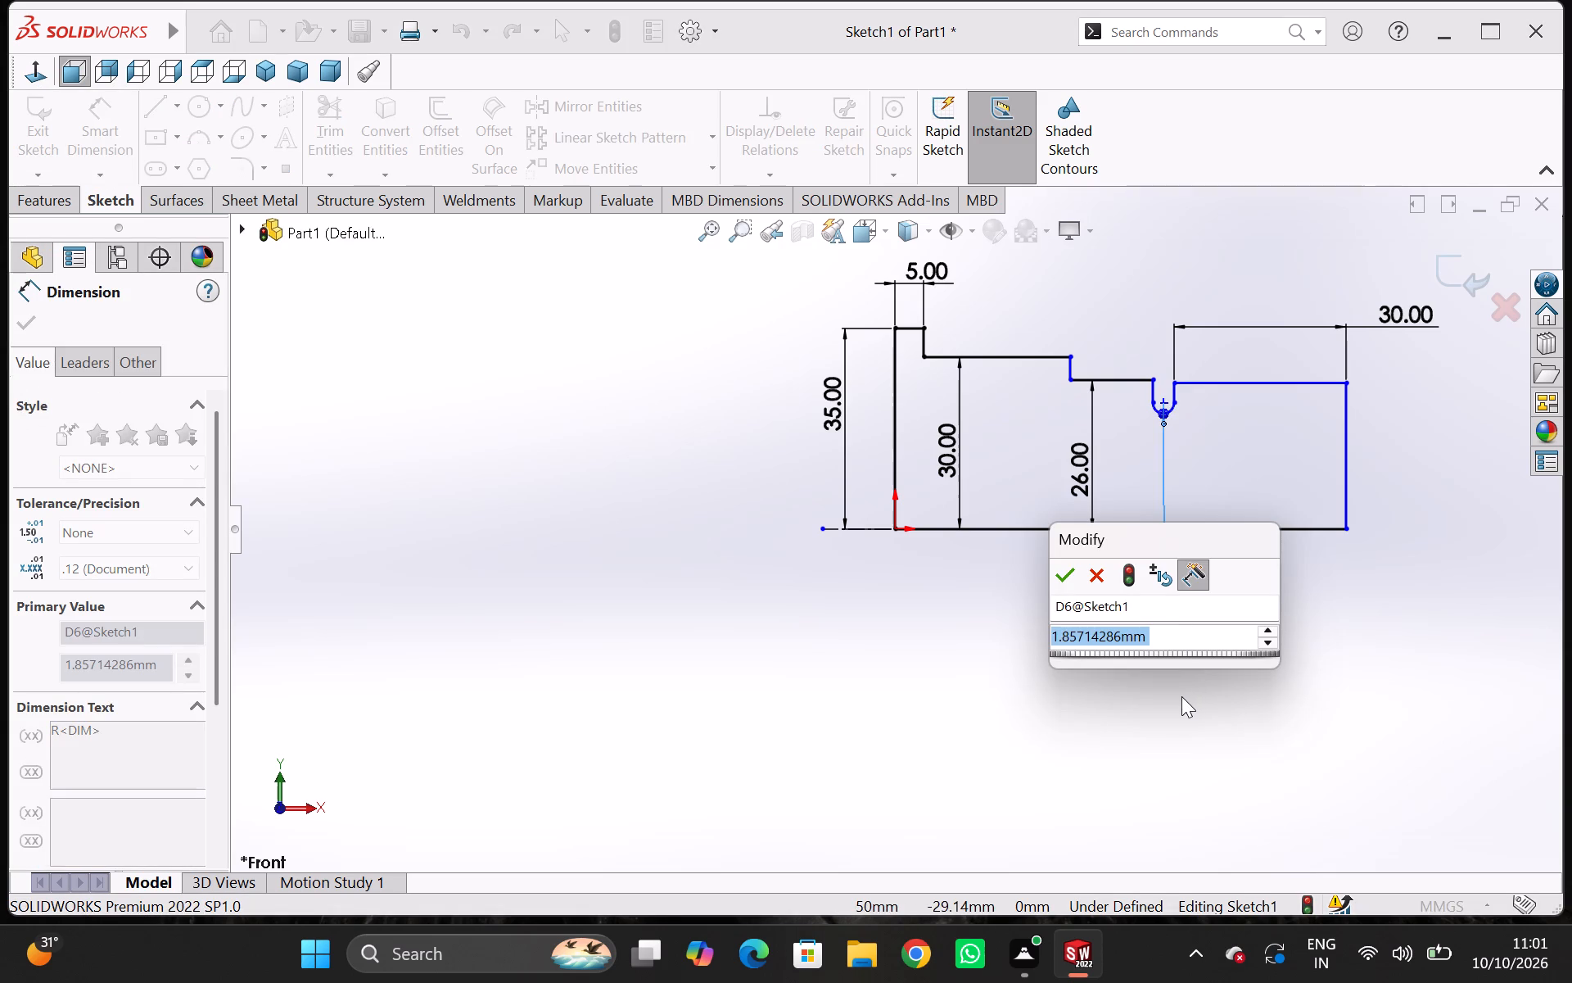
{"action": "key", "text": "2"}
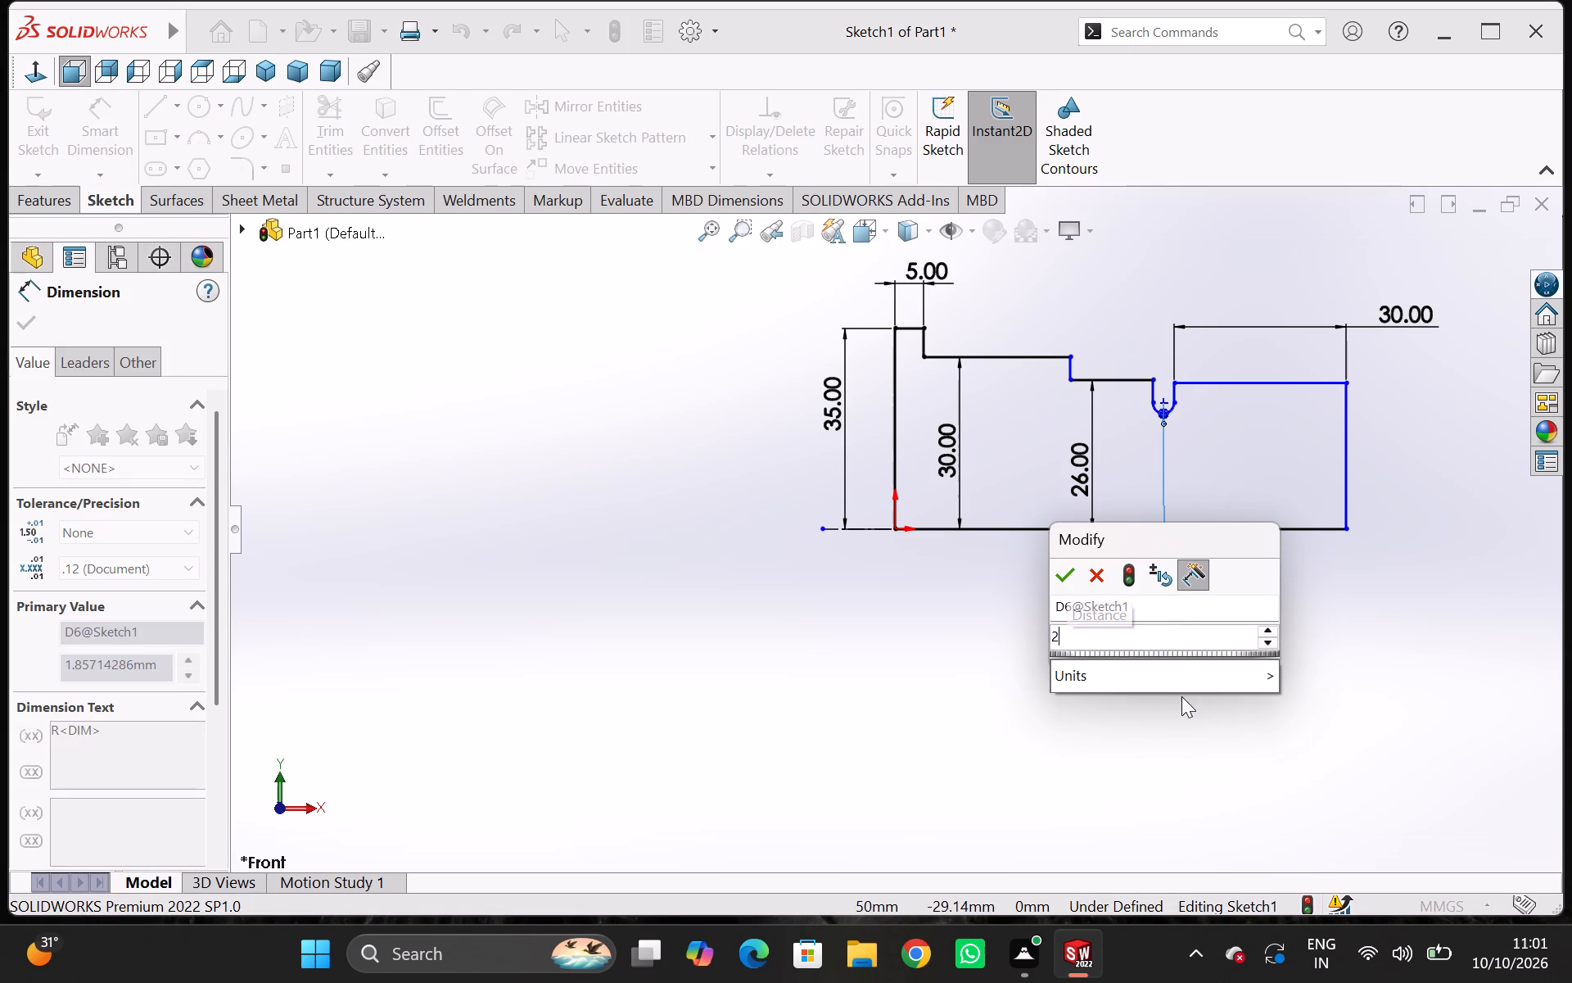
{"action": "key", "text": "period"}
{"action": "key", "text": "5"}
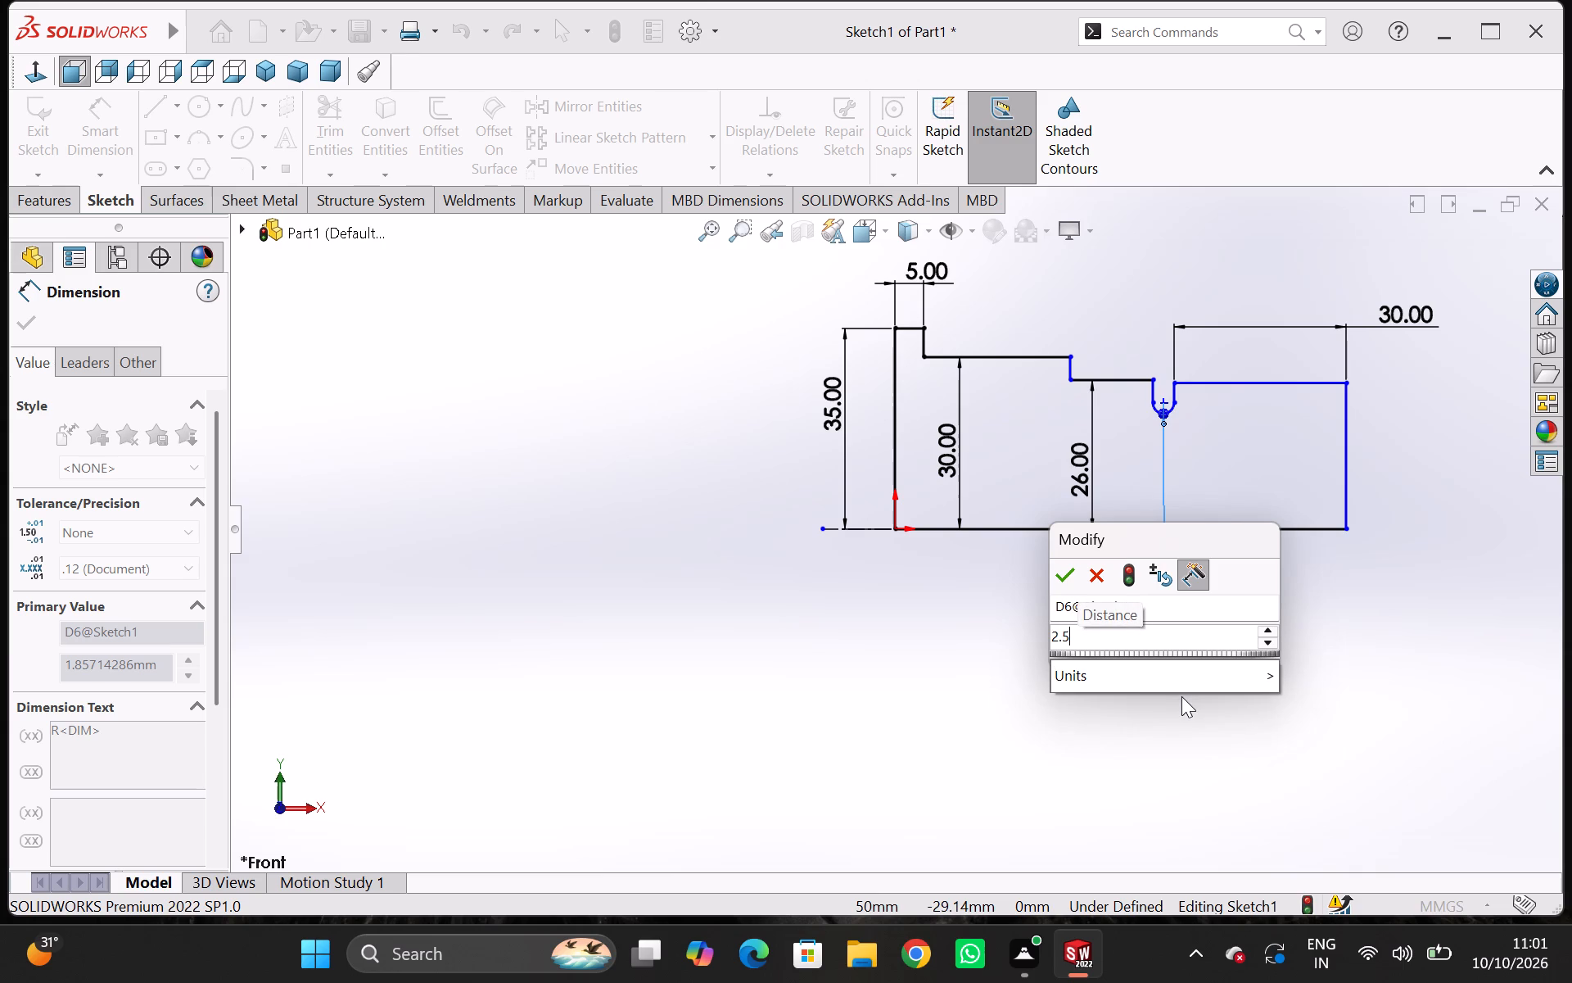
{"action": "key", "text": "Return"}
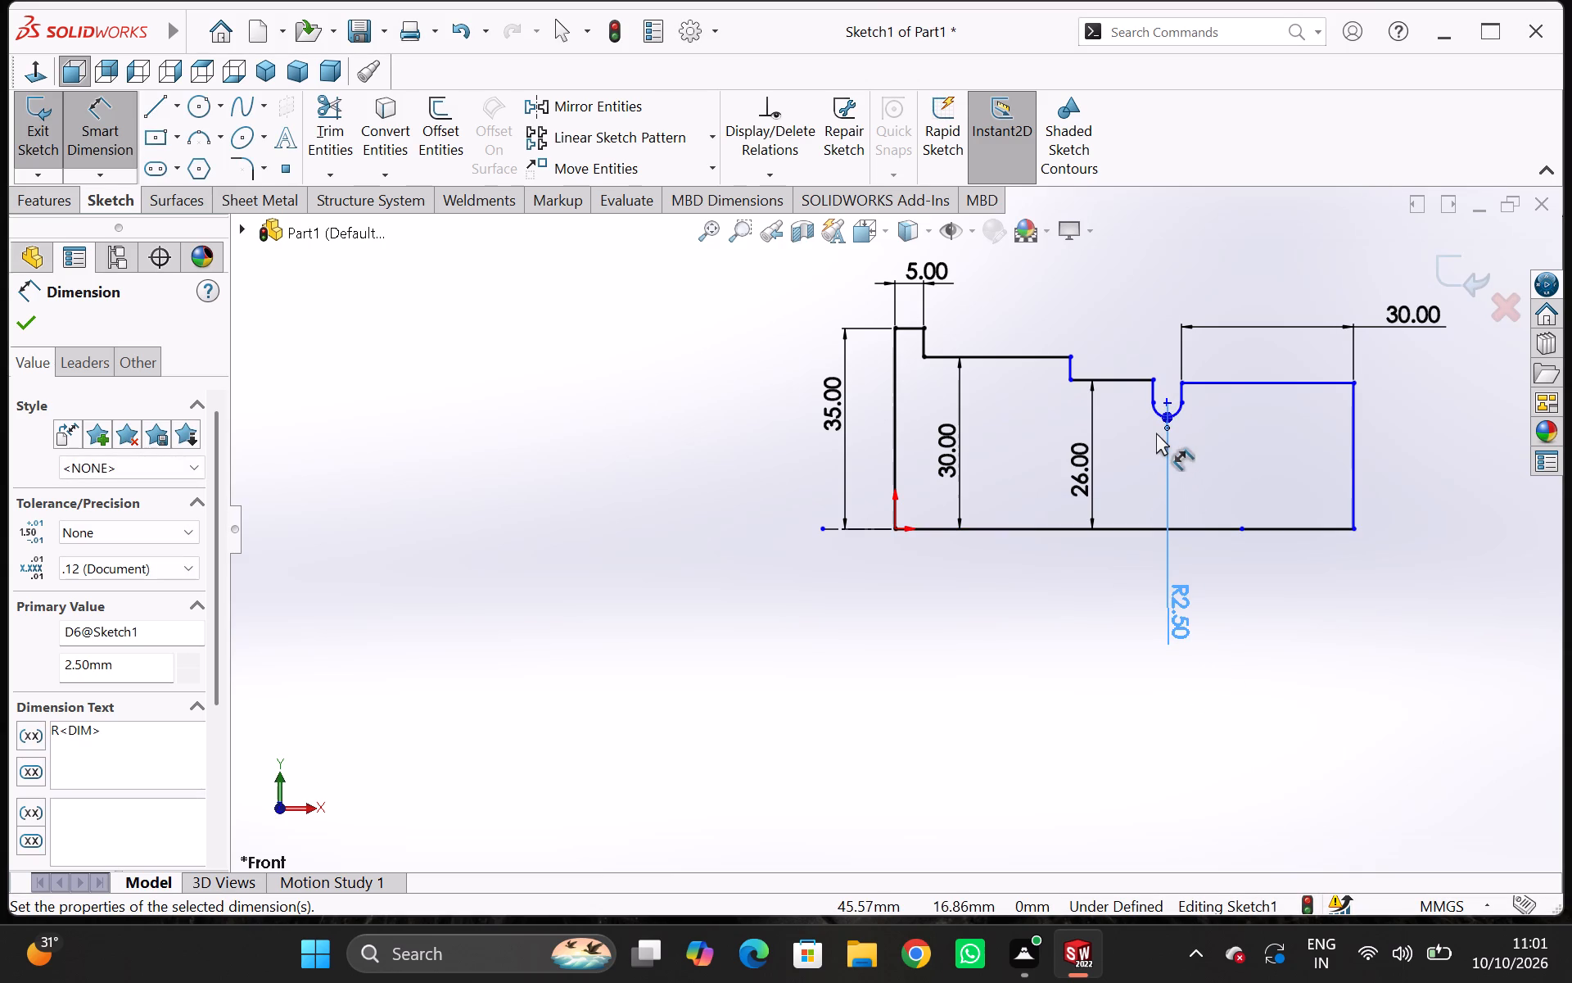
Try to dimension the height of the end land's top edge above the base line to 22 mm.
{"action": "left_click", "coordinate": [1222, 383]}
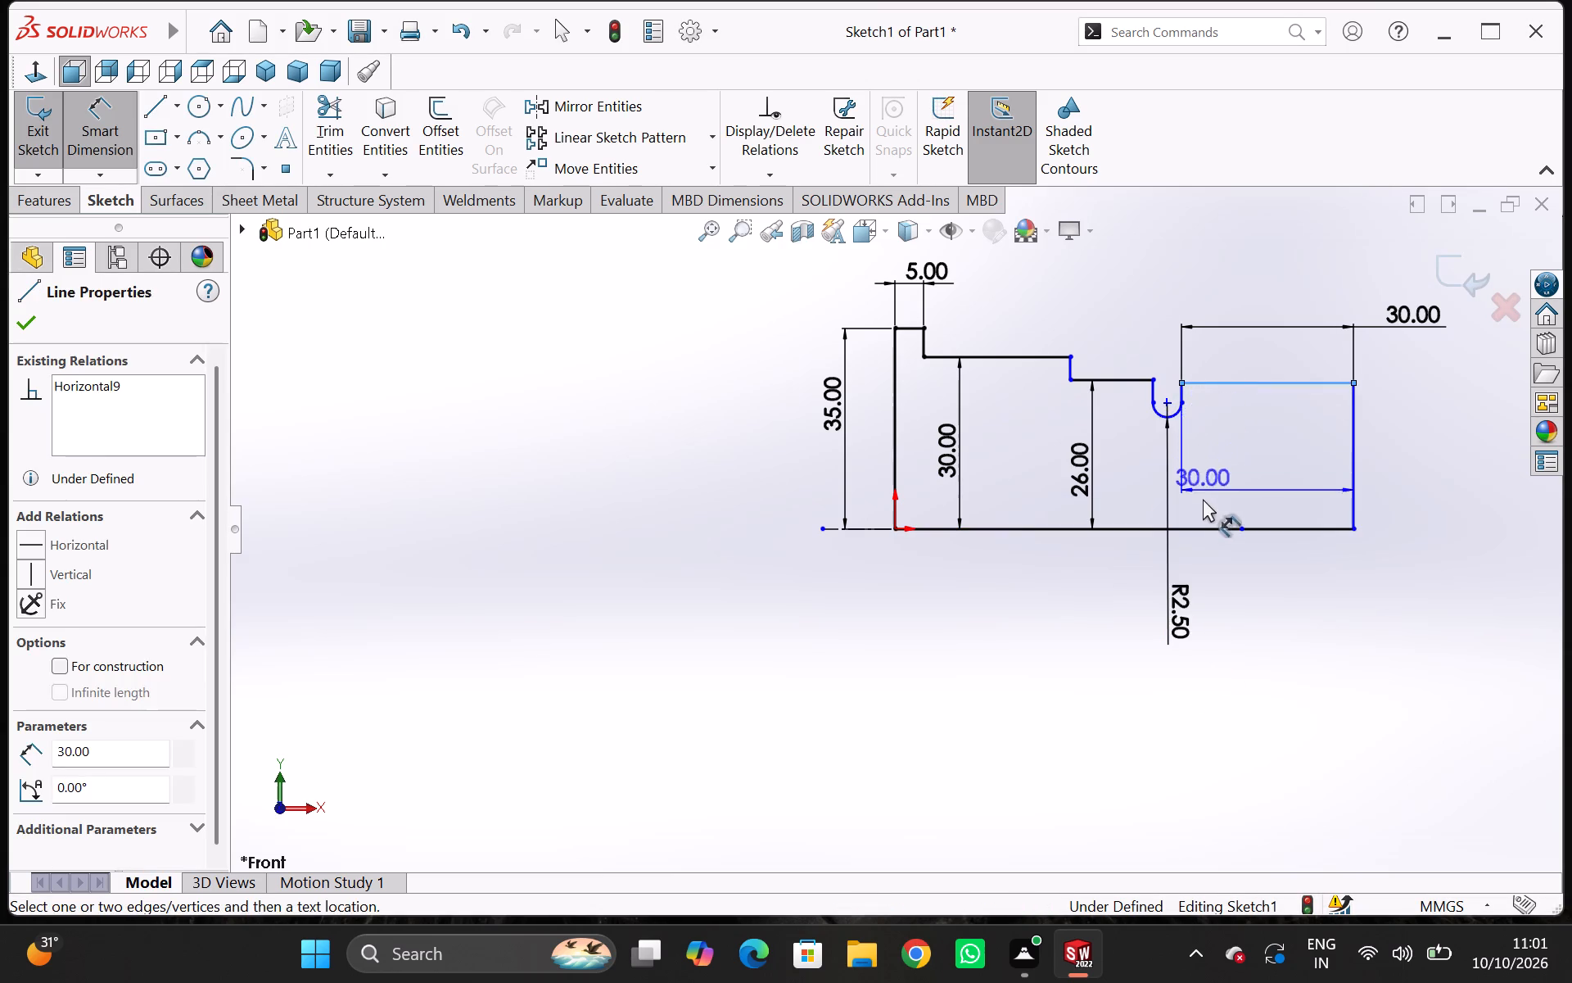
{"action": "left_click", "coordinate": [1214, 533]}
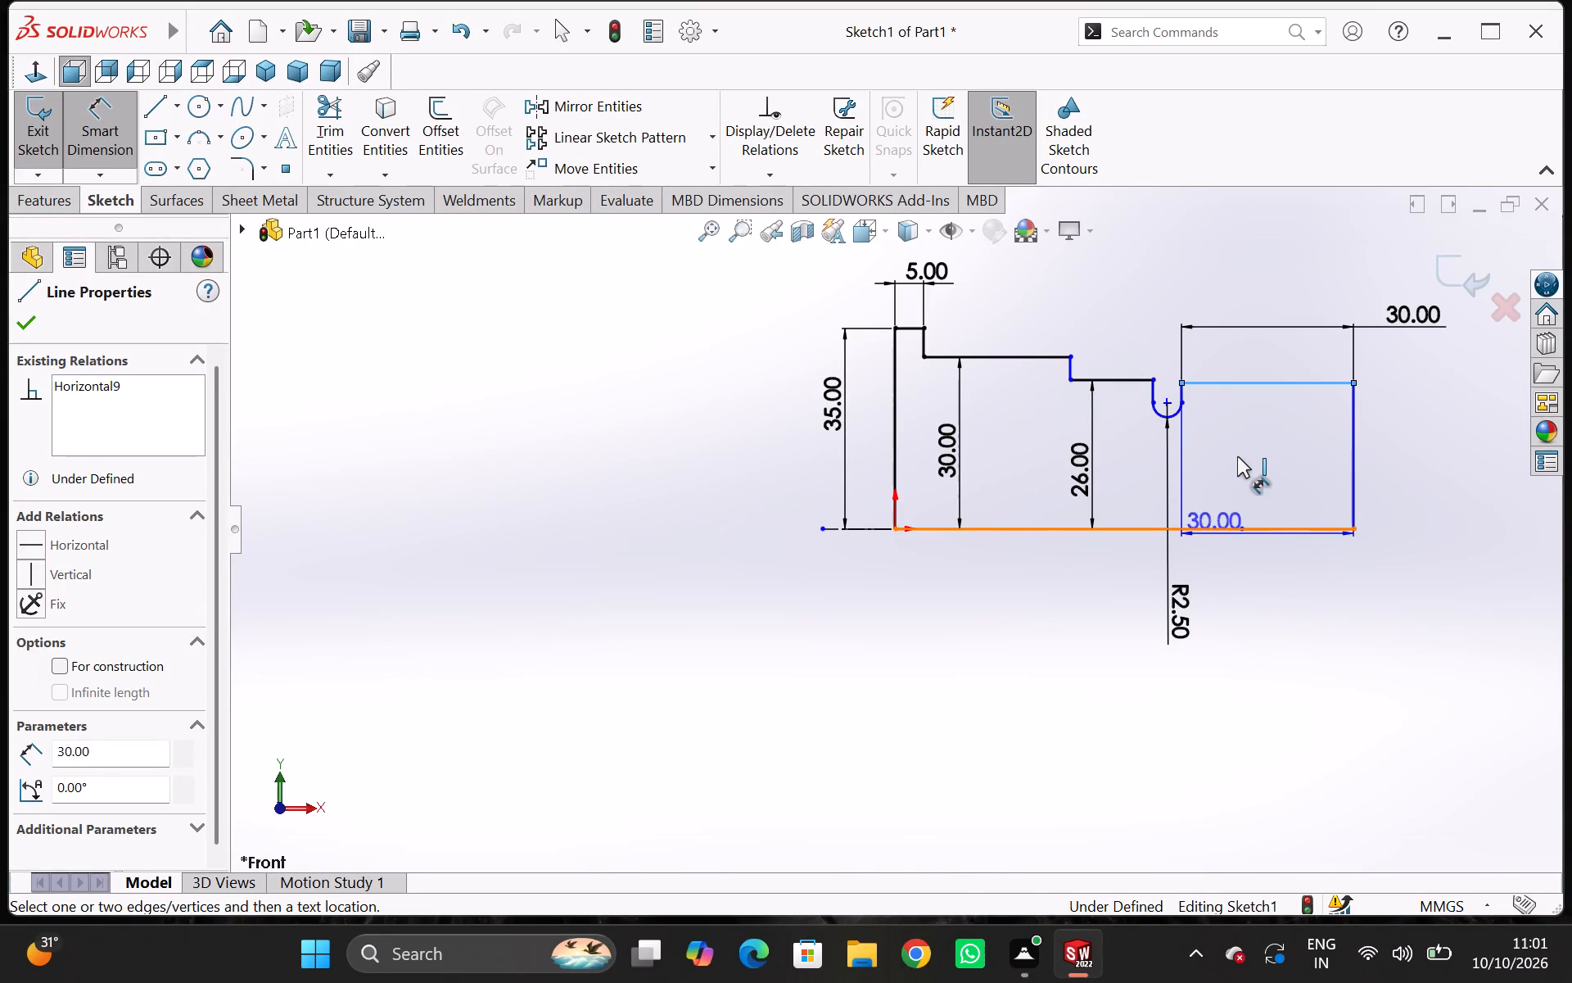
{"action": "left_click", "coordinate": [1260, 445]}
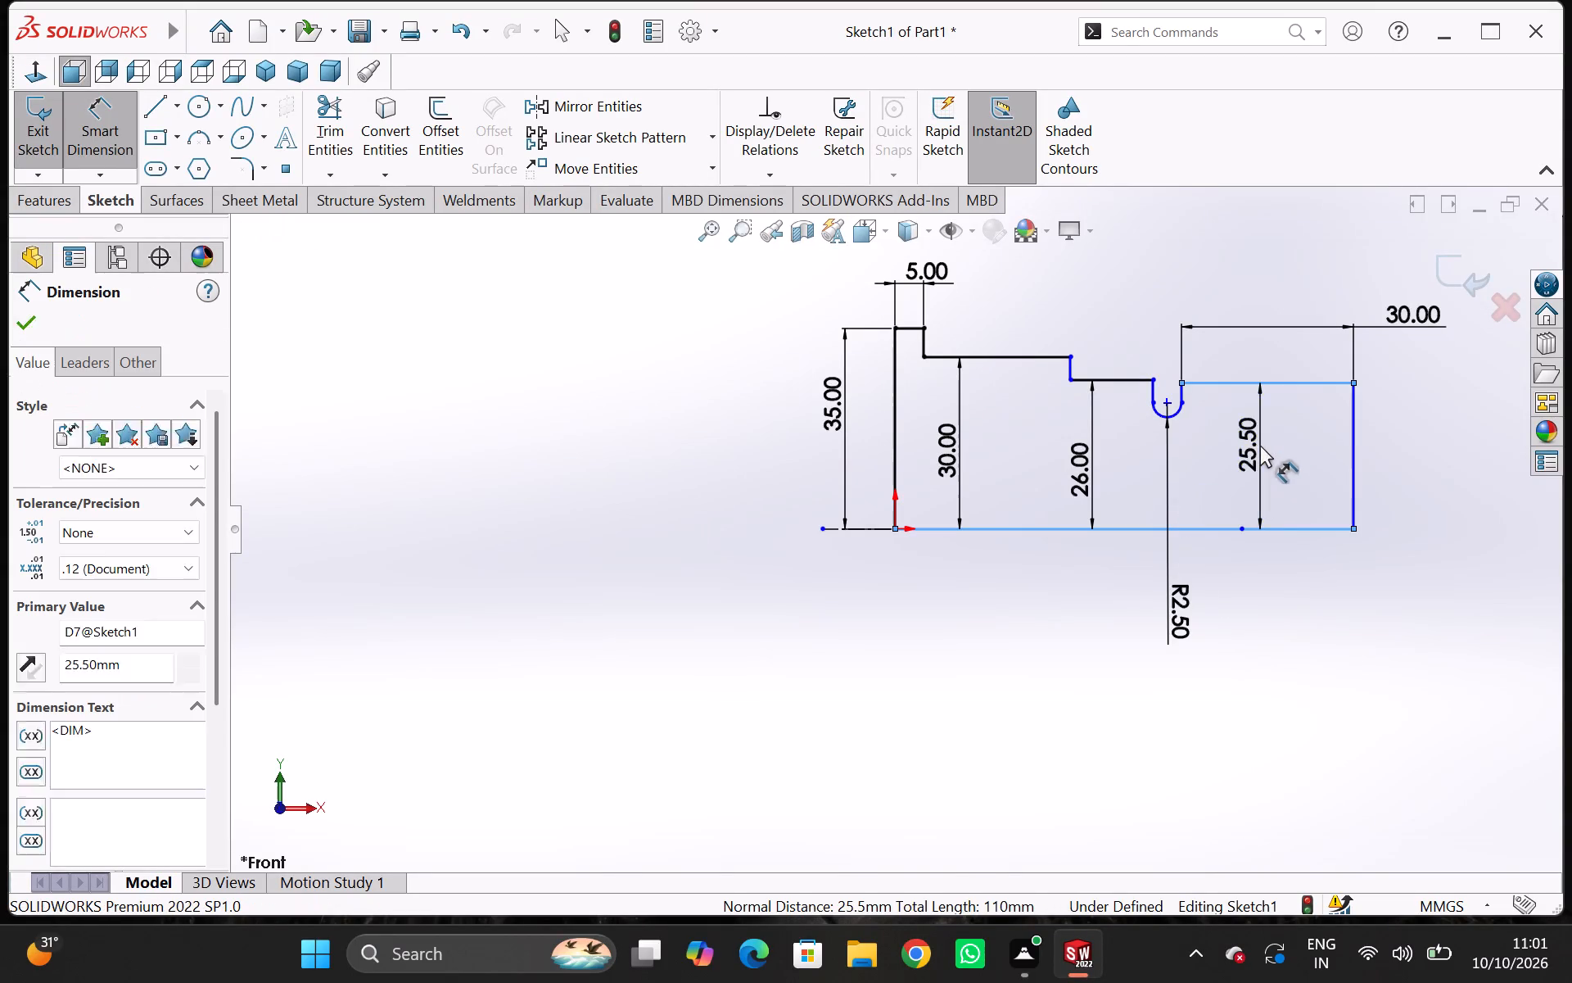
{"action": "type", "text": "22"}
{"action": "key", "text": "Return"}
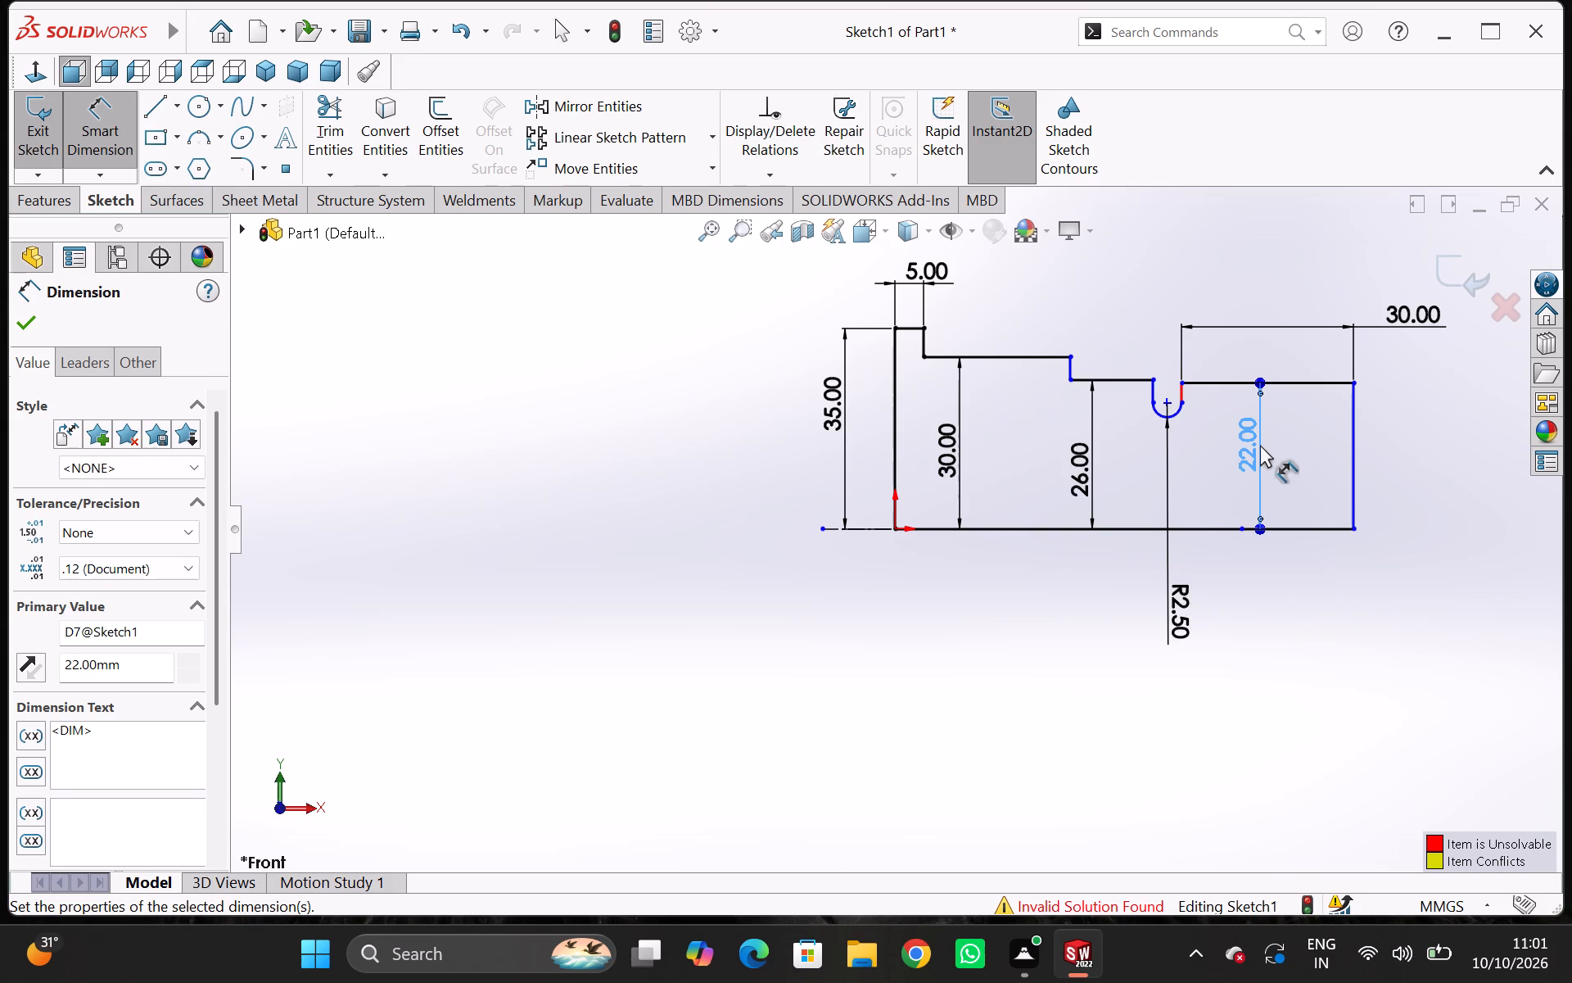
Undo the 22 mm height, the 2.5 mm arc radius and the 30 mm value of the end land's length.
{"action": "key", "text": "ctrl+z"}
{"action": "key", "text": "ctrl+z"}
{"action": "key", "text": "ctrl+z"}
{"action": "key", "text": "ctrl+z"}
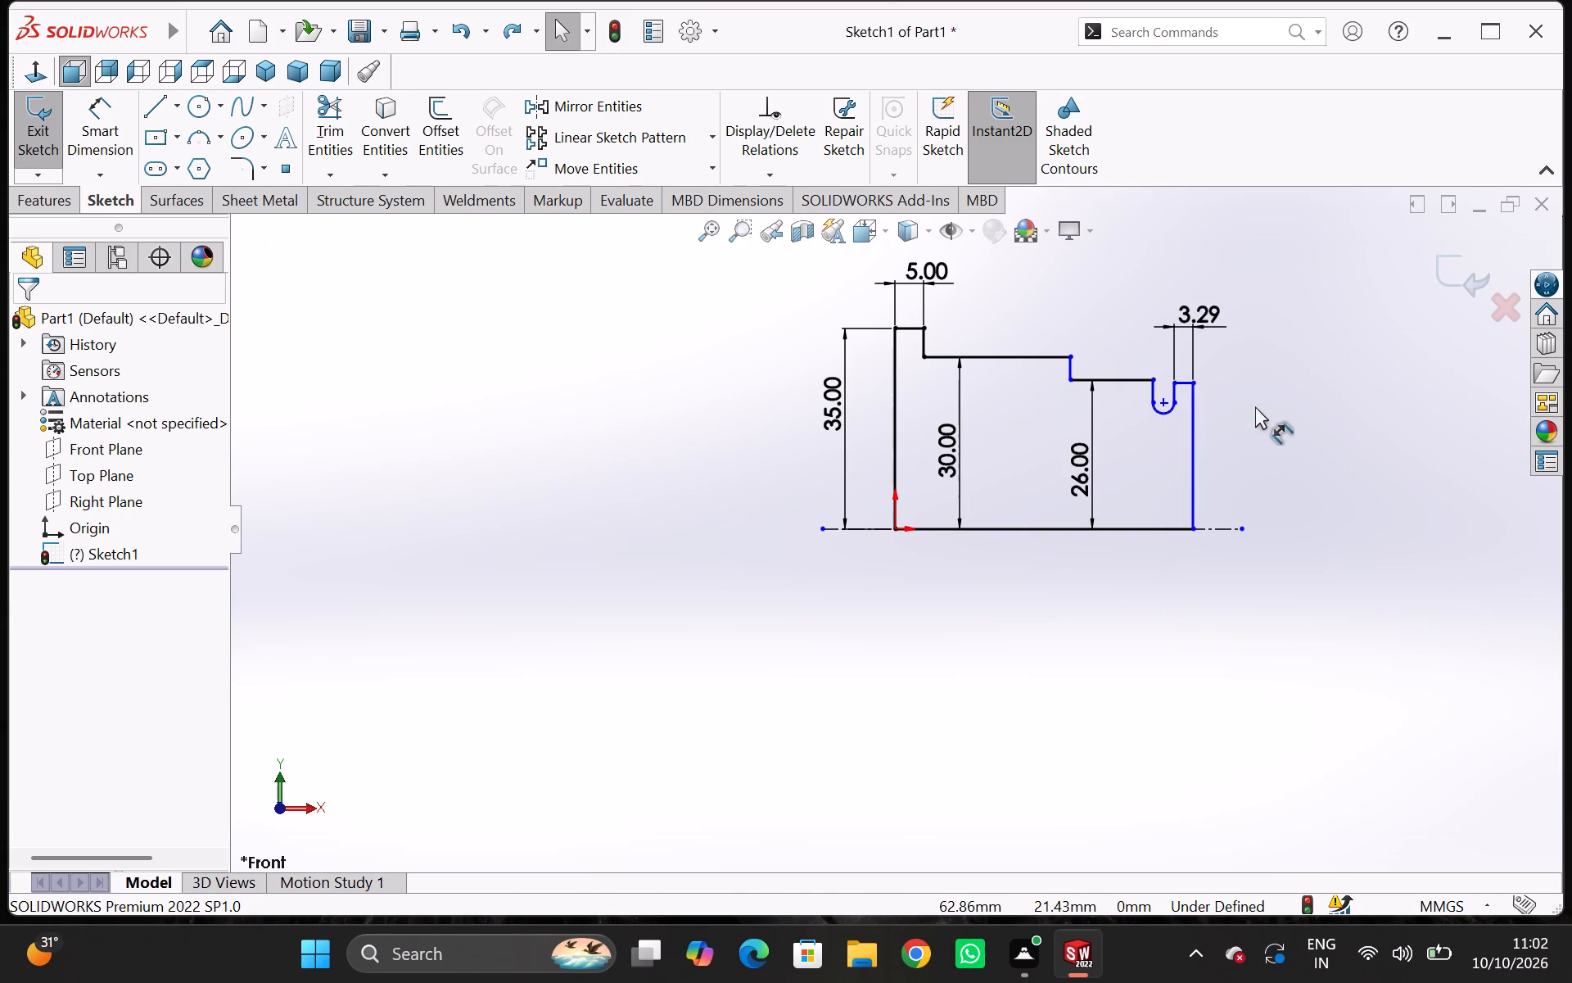
Set the end land's length dimension to 30 mm.
{"action": "double_click", "coordinate": [1197, 309]}
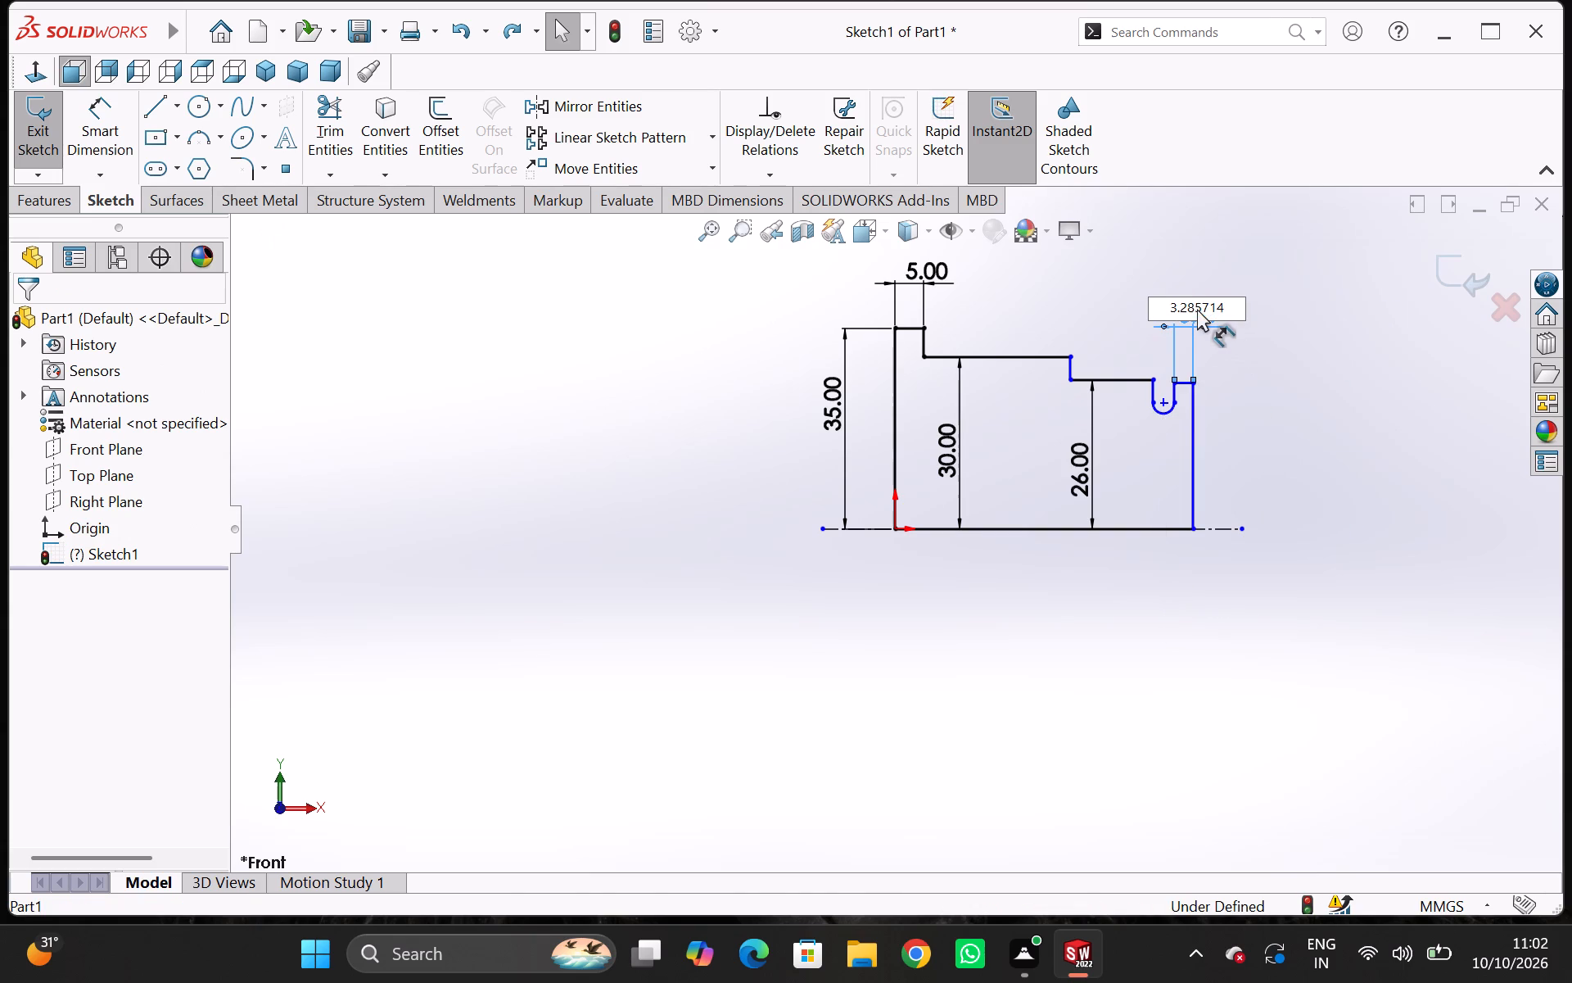
{"action": "left_click_drag", "start_coordinate": [1222, 306], "coordinate": [1103, 310]}
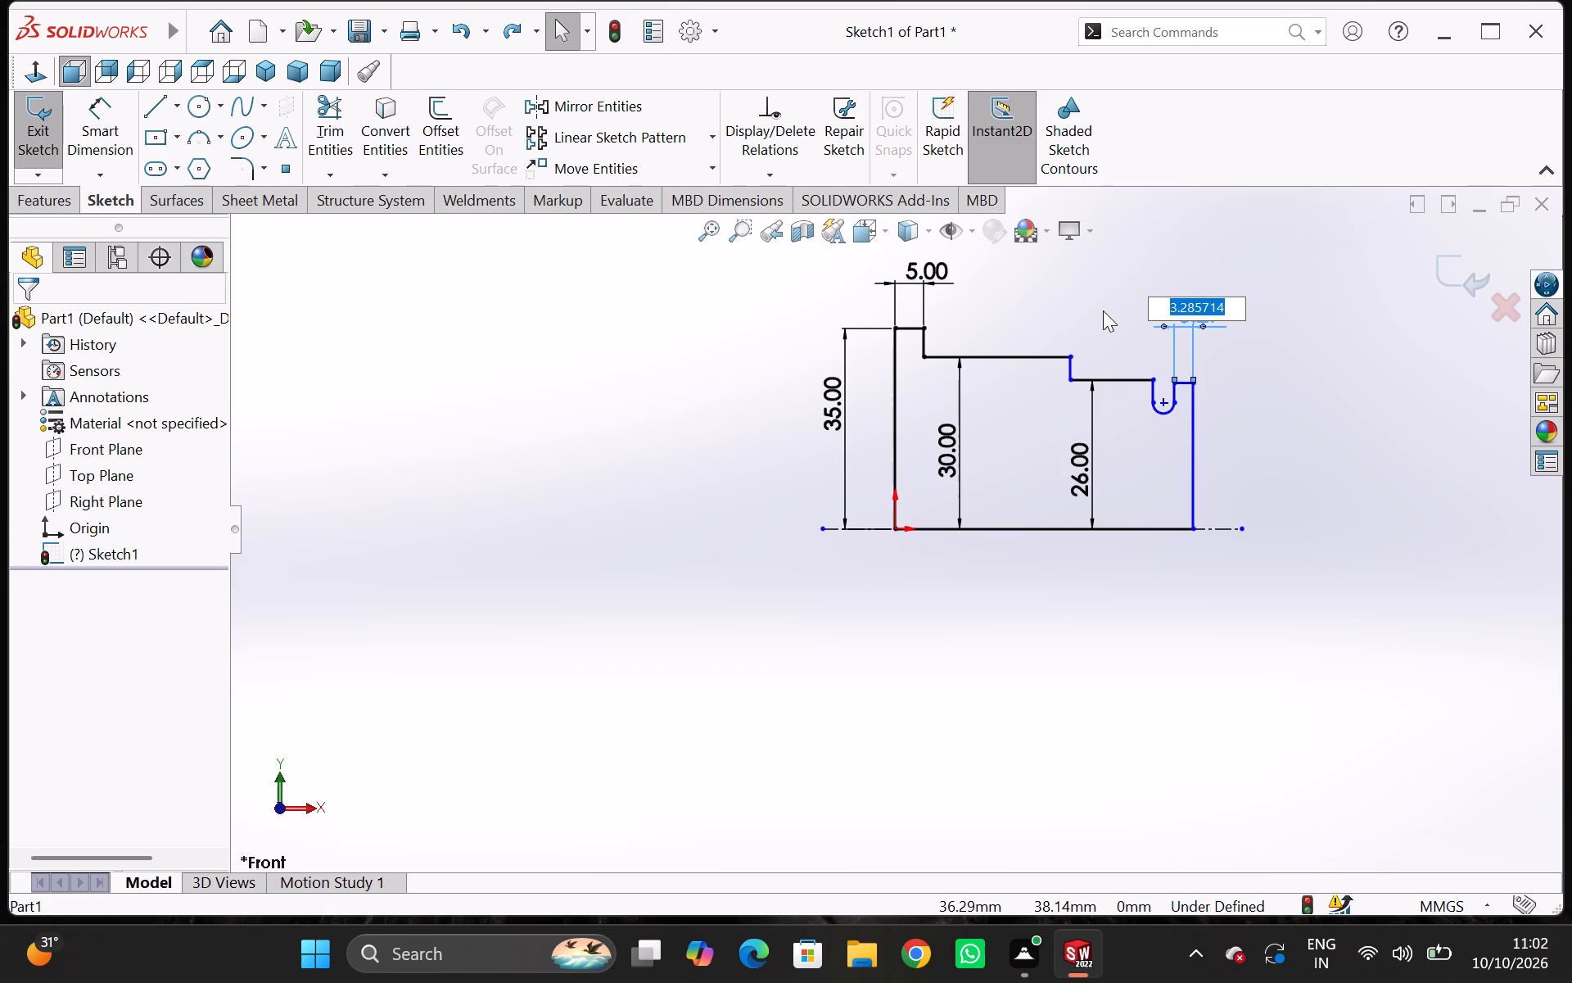
{"action": "key", "text": "3"}
{"action": "key", "text": "0"}
{"action": "key", "text": "Return"}
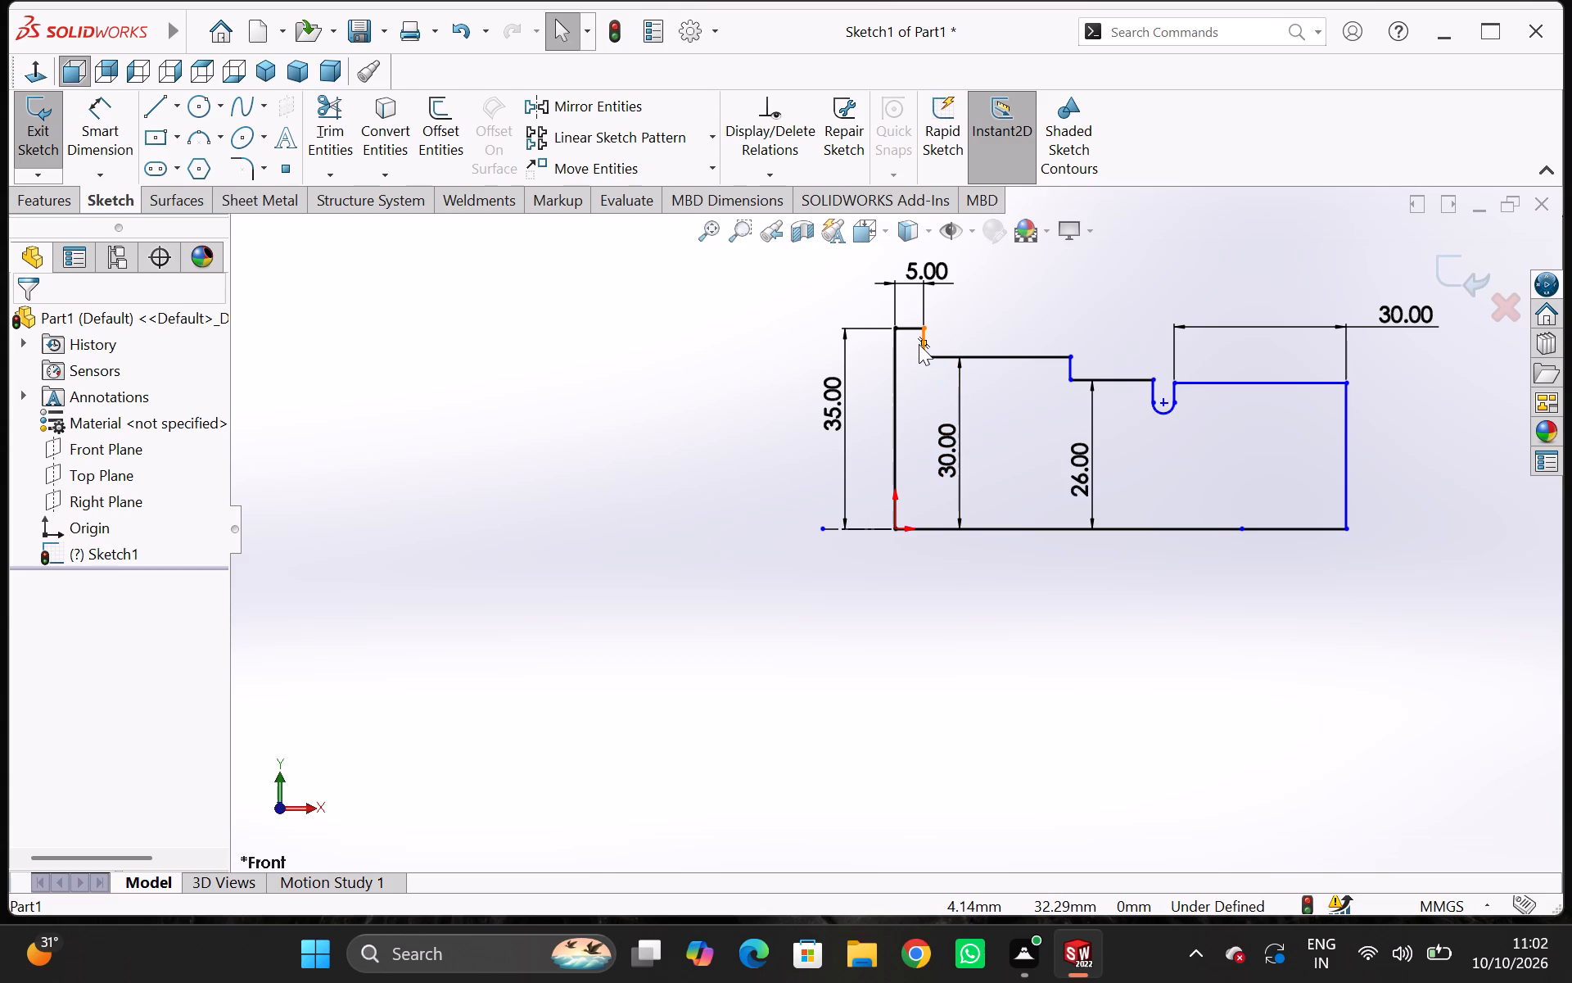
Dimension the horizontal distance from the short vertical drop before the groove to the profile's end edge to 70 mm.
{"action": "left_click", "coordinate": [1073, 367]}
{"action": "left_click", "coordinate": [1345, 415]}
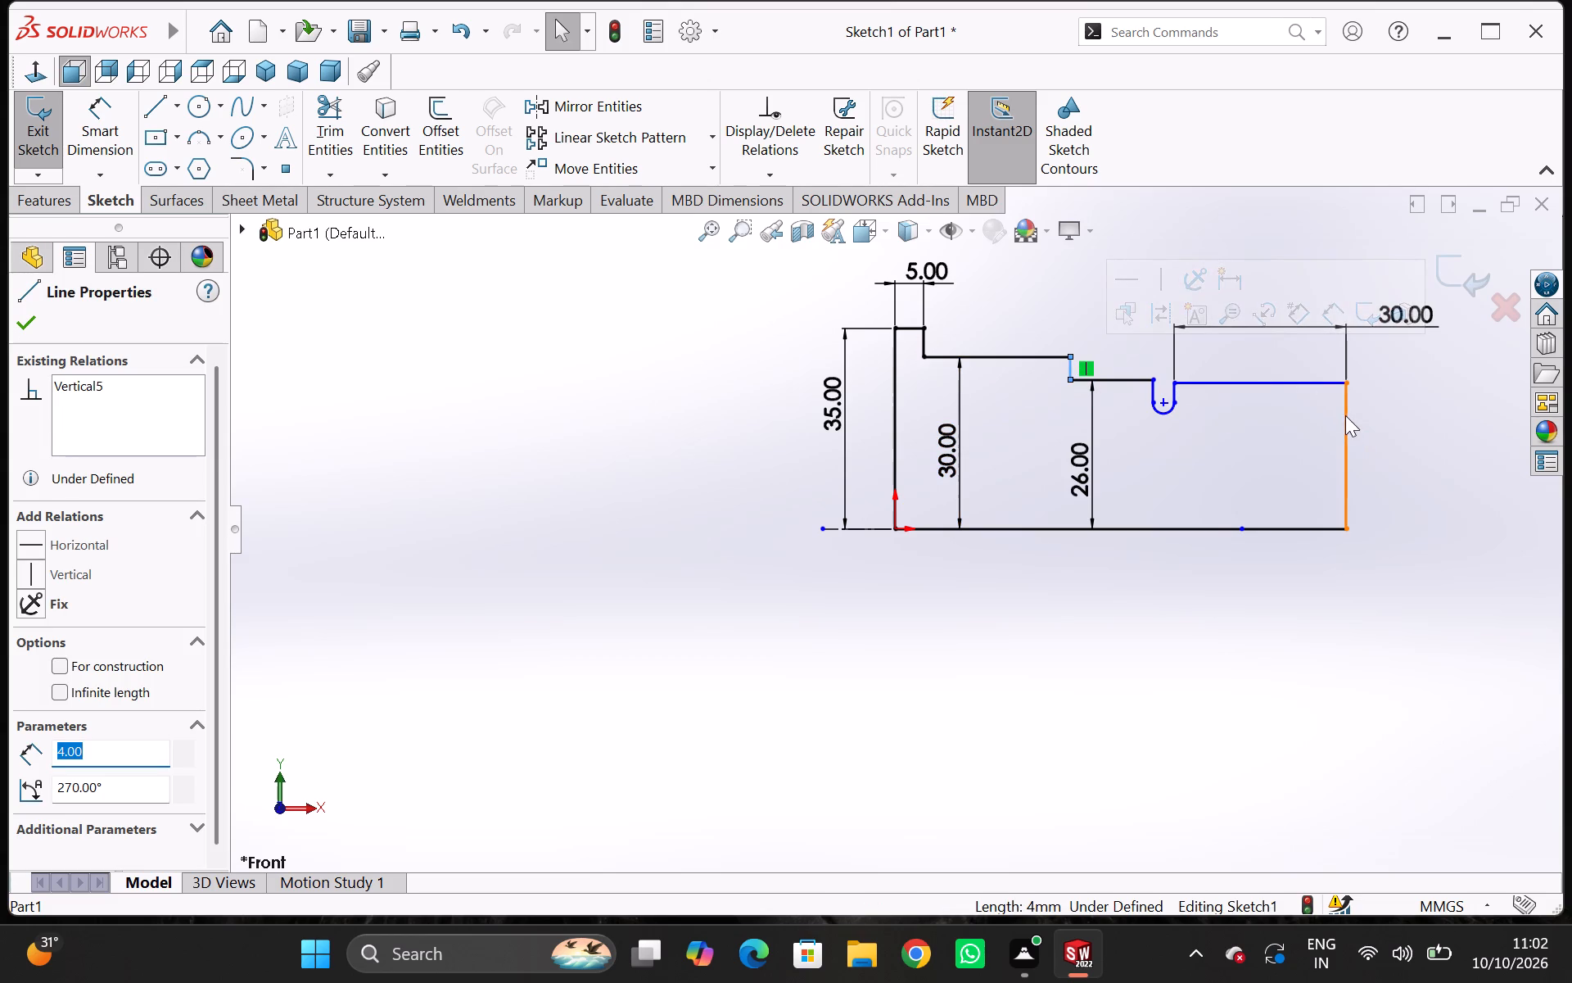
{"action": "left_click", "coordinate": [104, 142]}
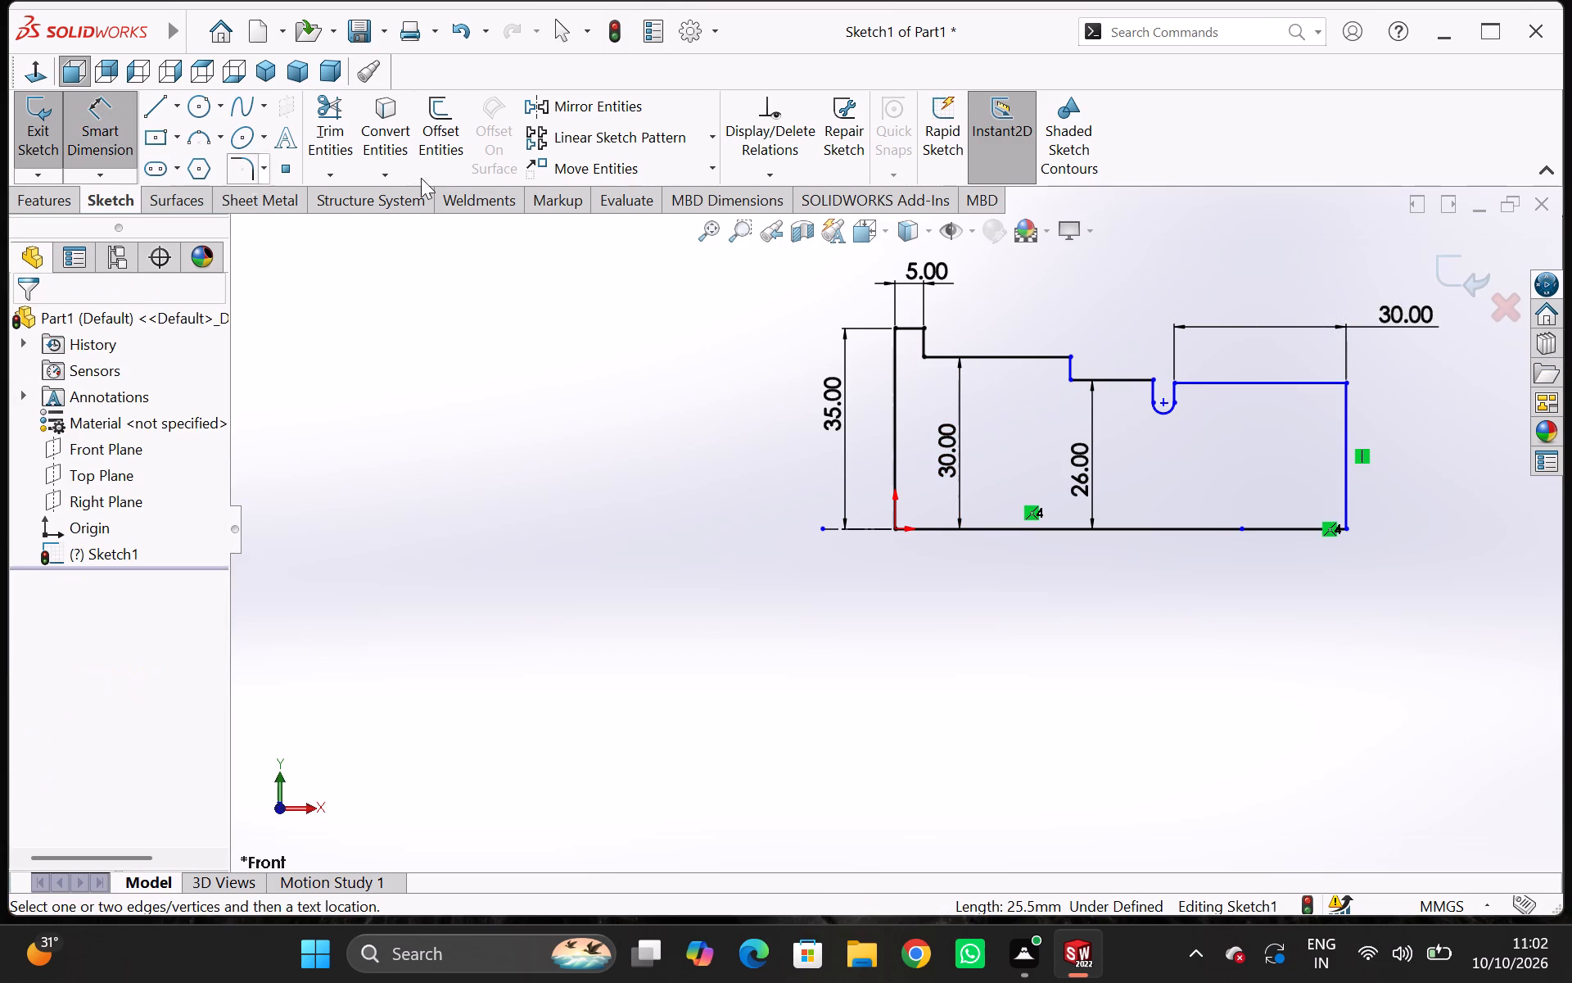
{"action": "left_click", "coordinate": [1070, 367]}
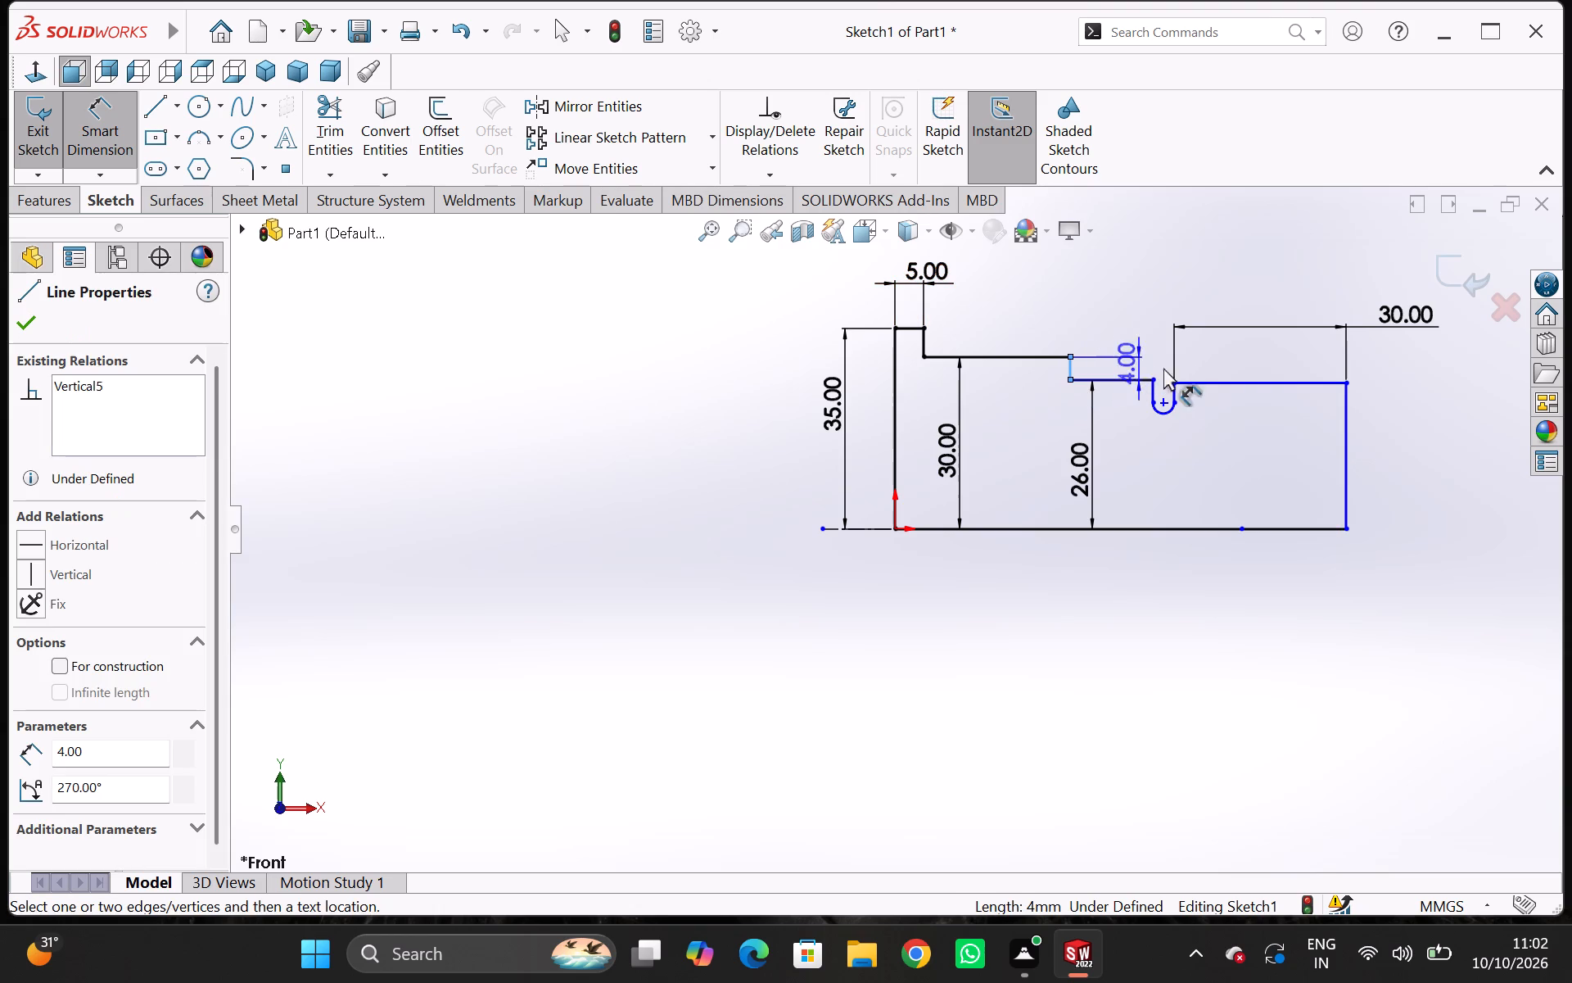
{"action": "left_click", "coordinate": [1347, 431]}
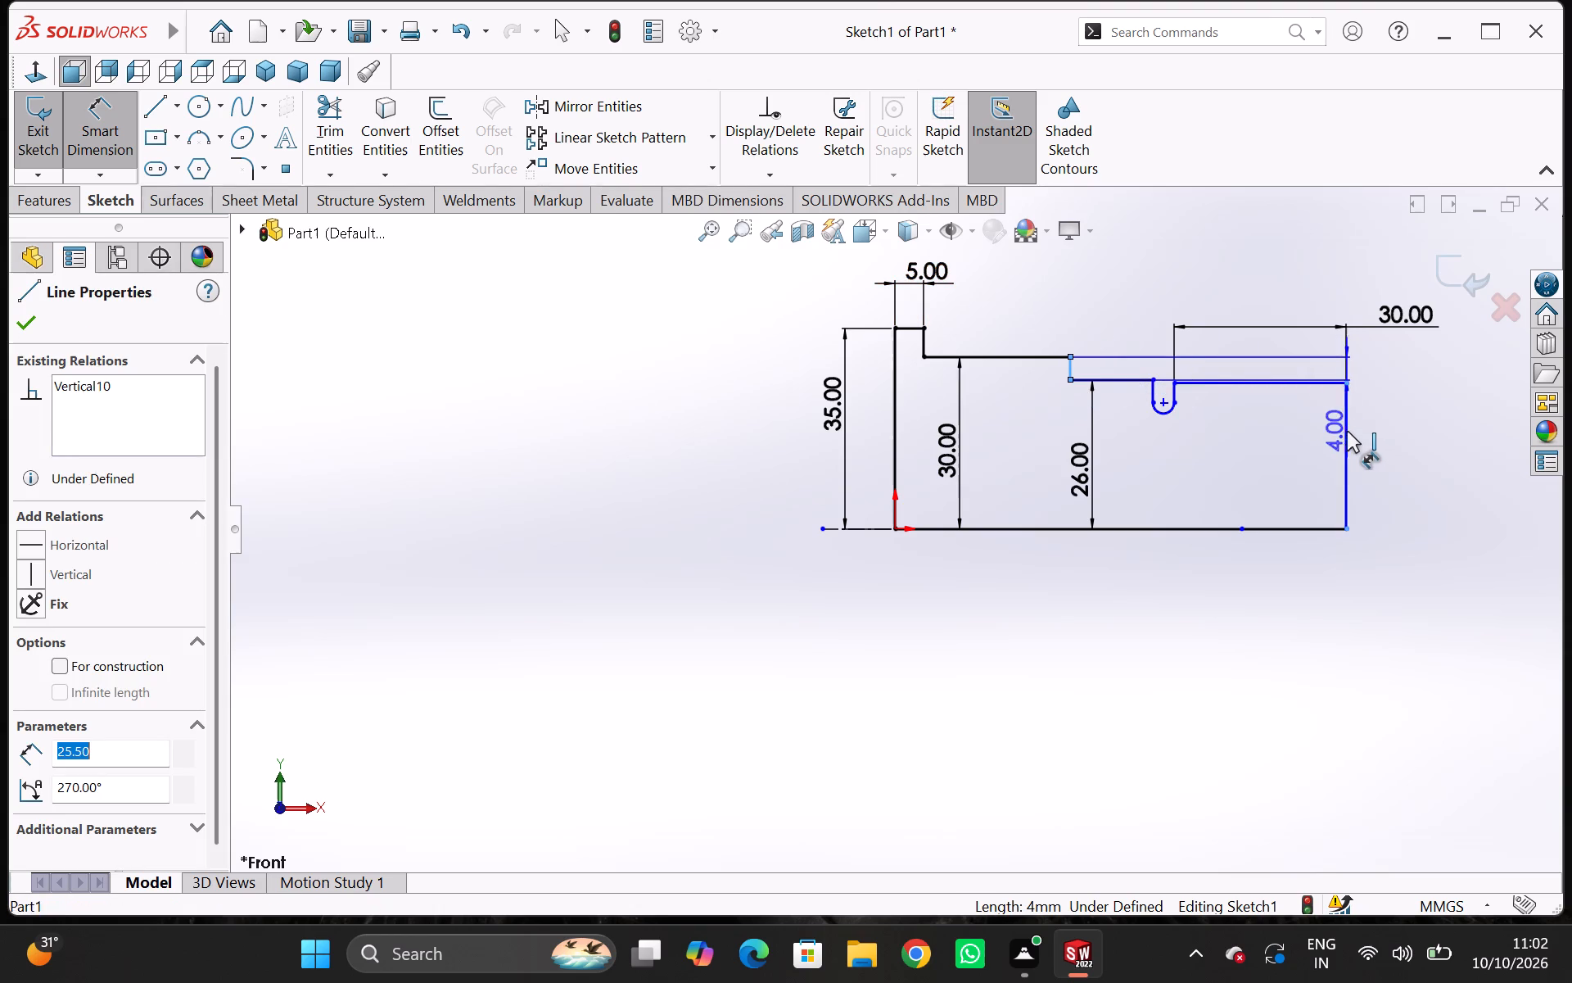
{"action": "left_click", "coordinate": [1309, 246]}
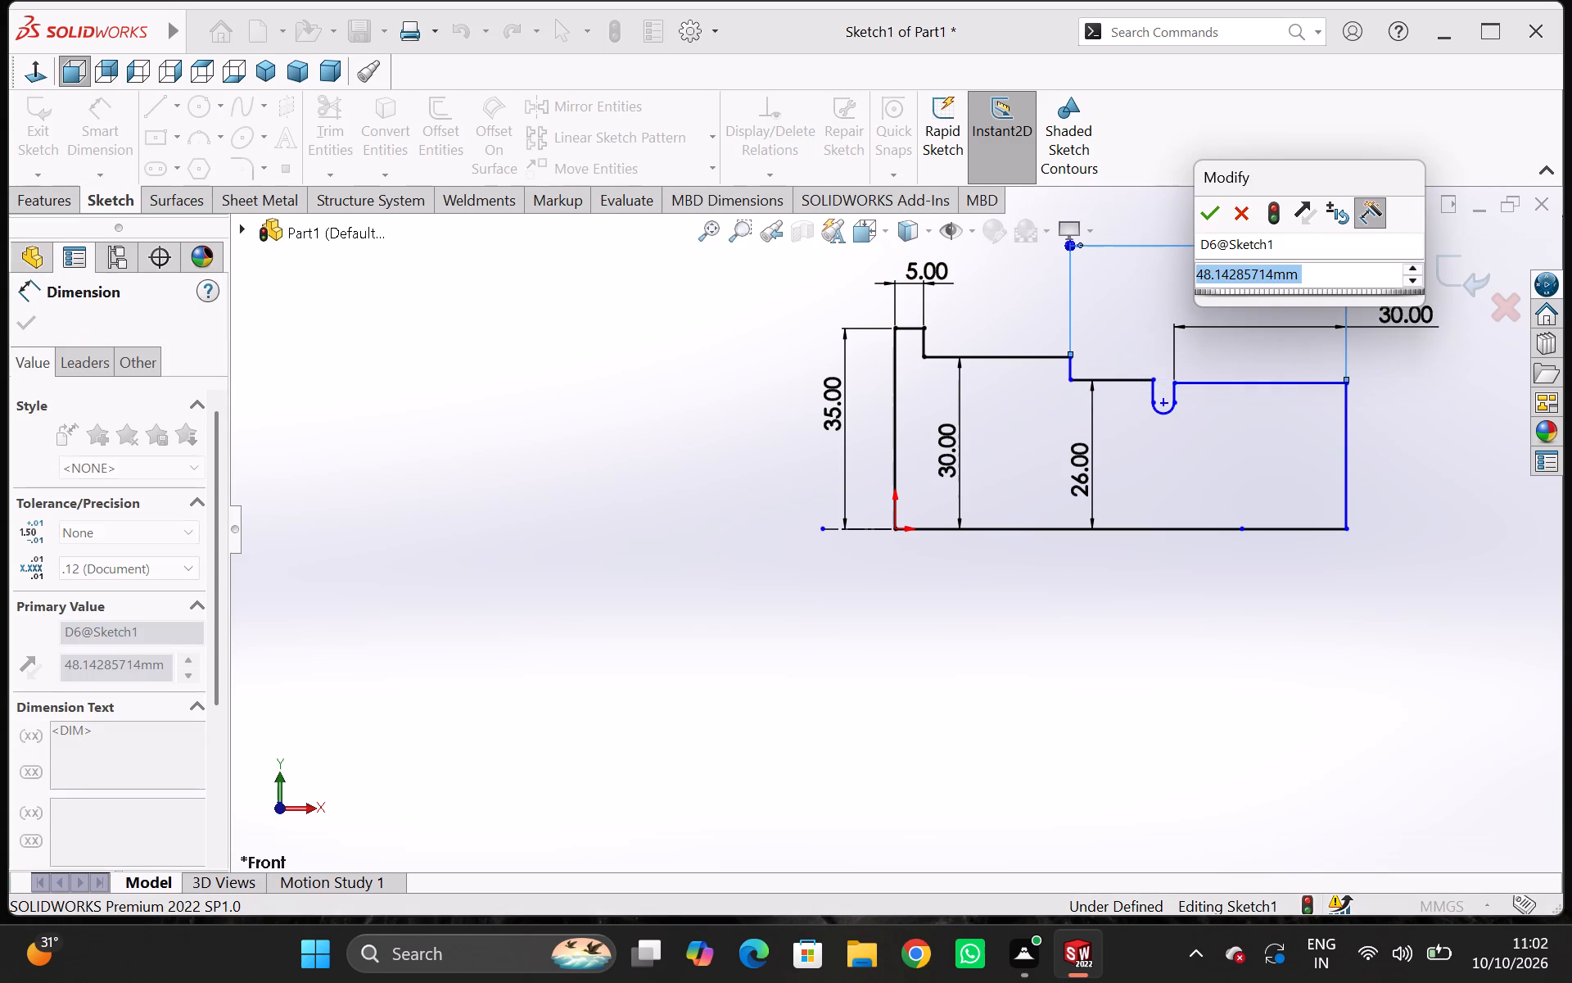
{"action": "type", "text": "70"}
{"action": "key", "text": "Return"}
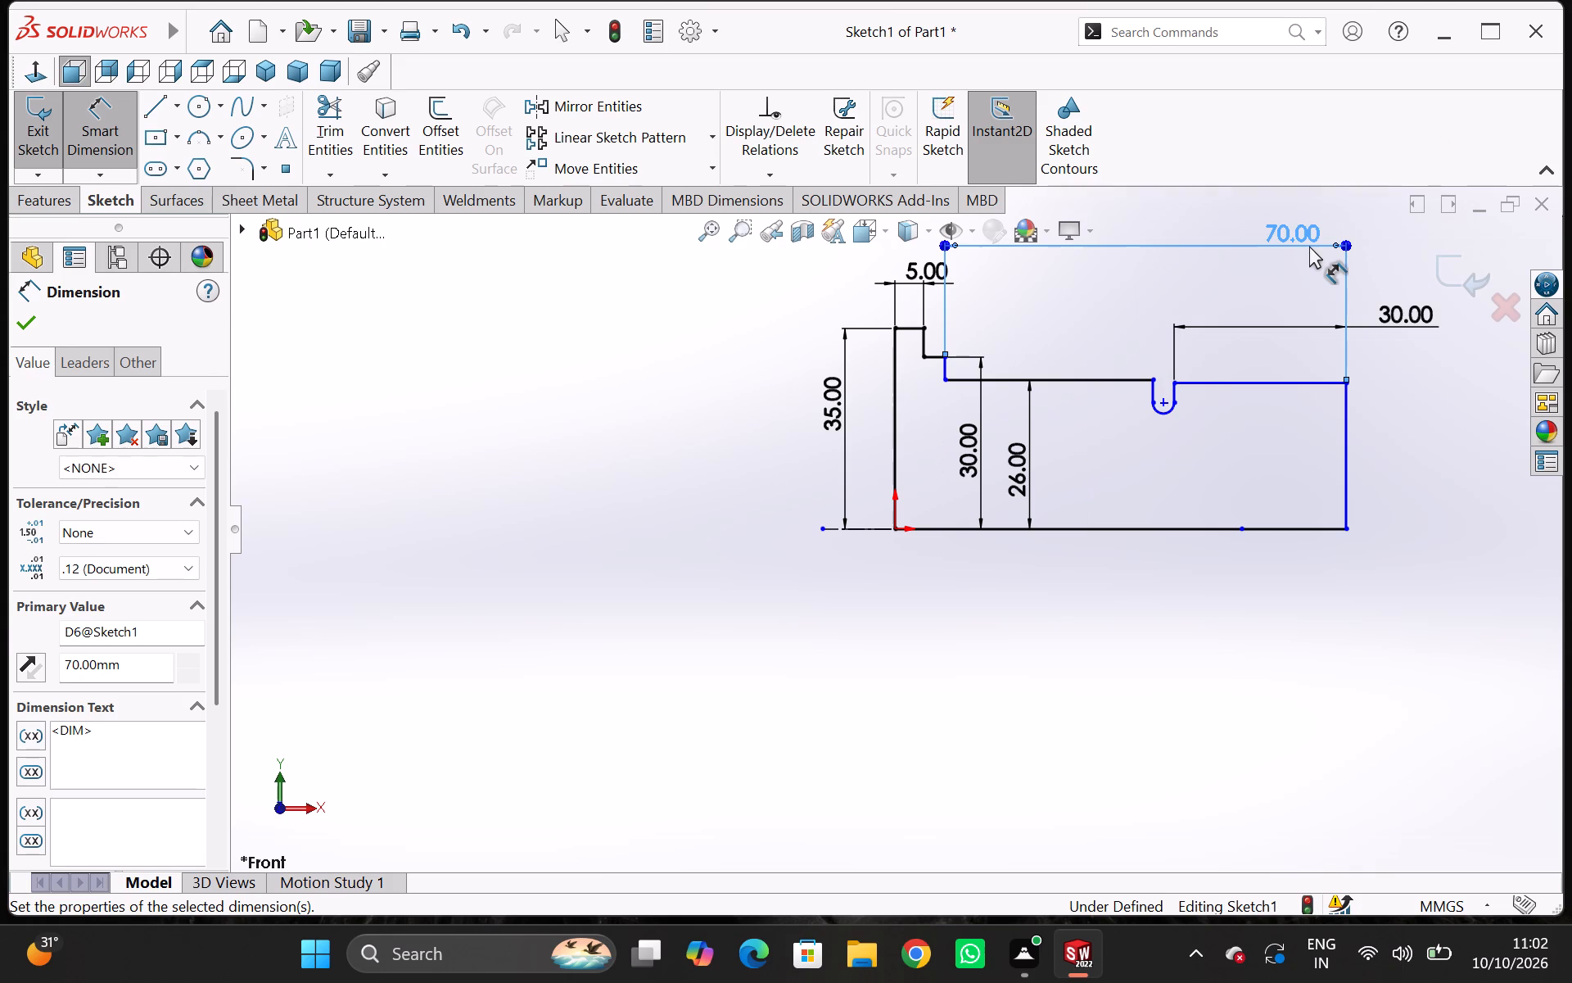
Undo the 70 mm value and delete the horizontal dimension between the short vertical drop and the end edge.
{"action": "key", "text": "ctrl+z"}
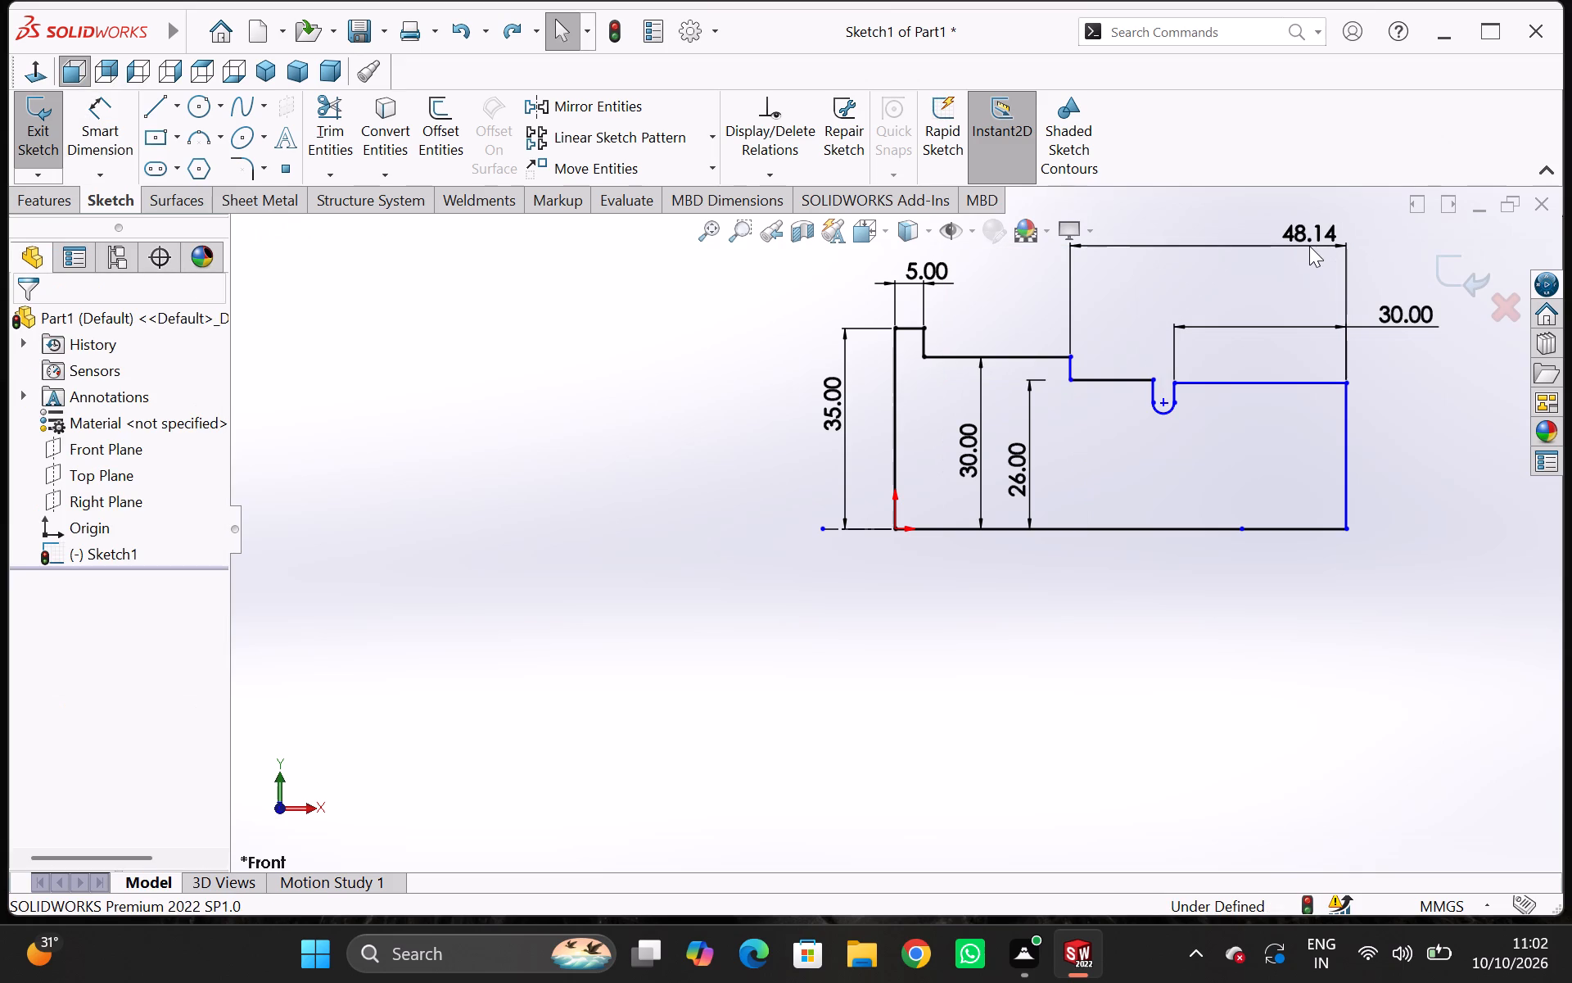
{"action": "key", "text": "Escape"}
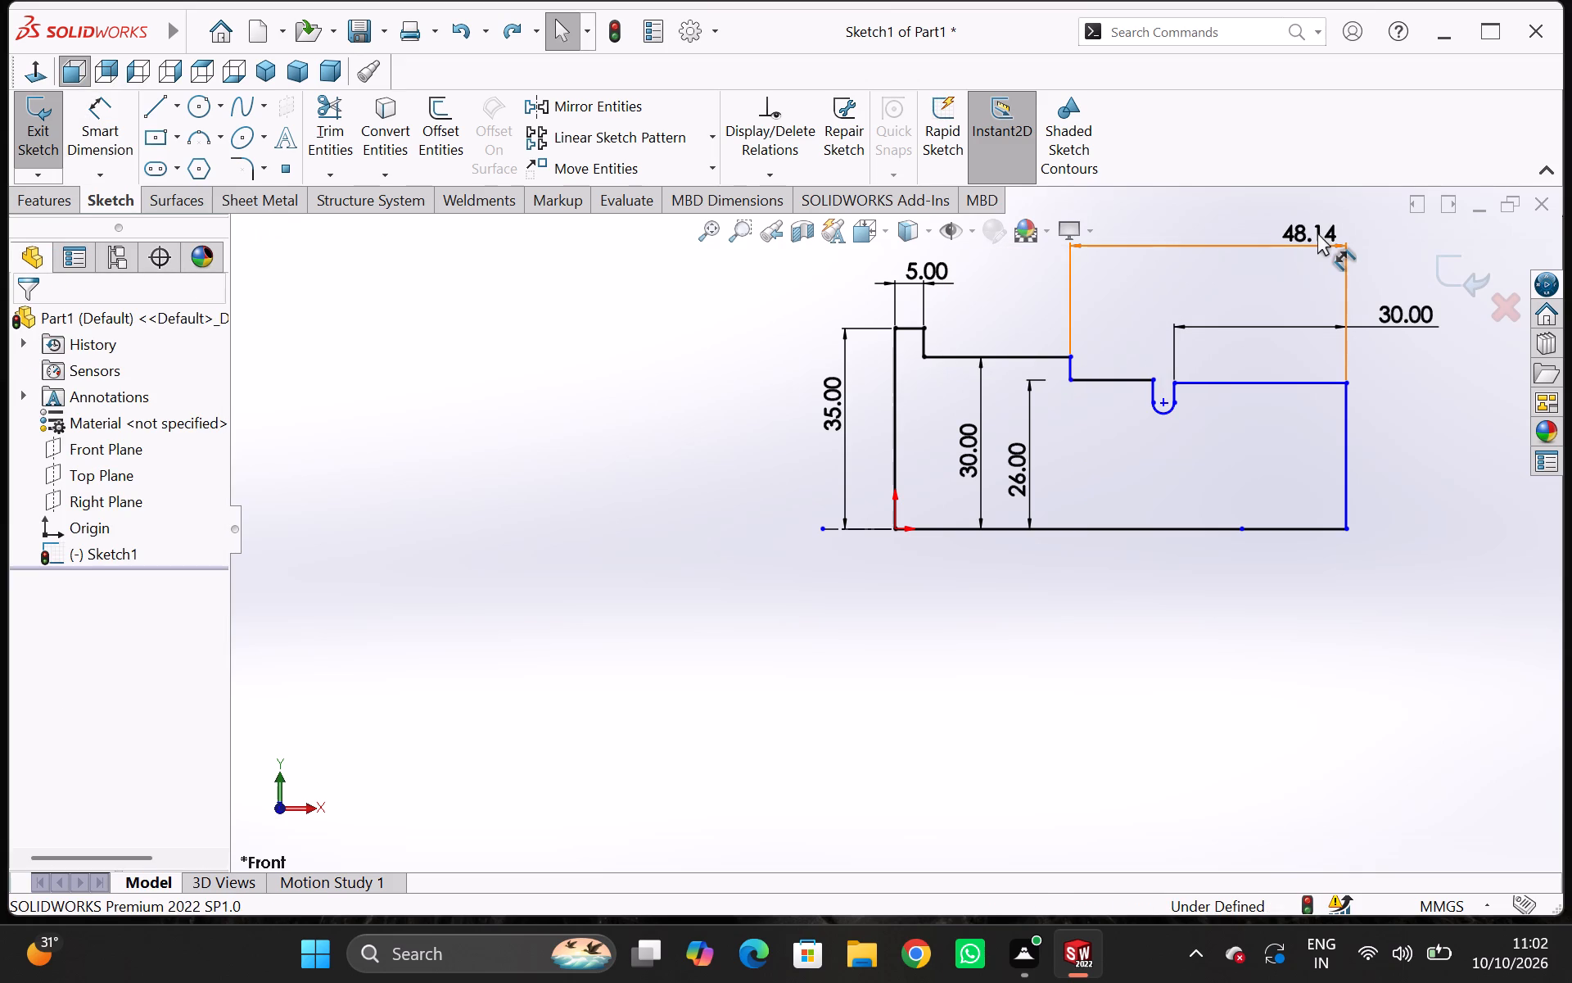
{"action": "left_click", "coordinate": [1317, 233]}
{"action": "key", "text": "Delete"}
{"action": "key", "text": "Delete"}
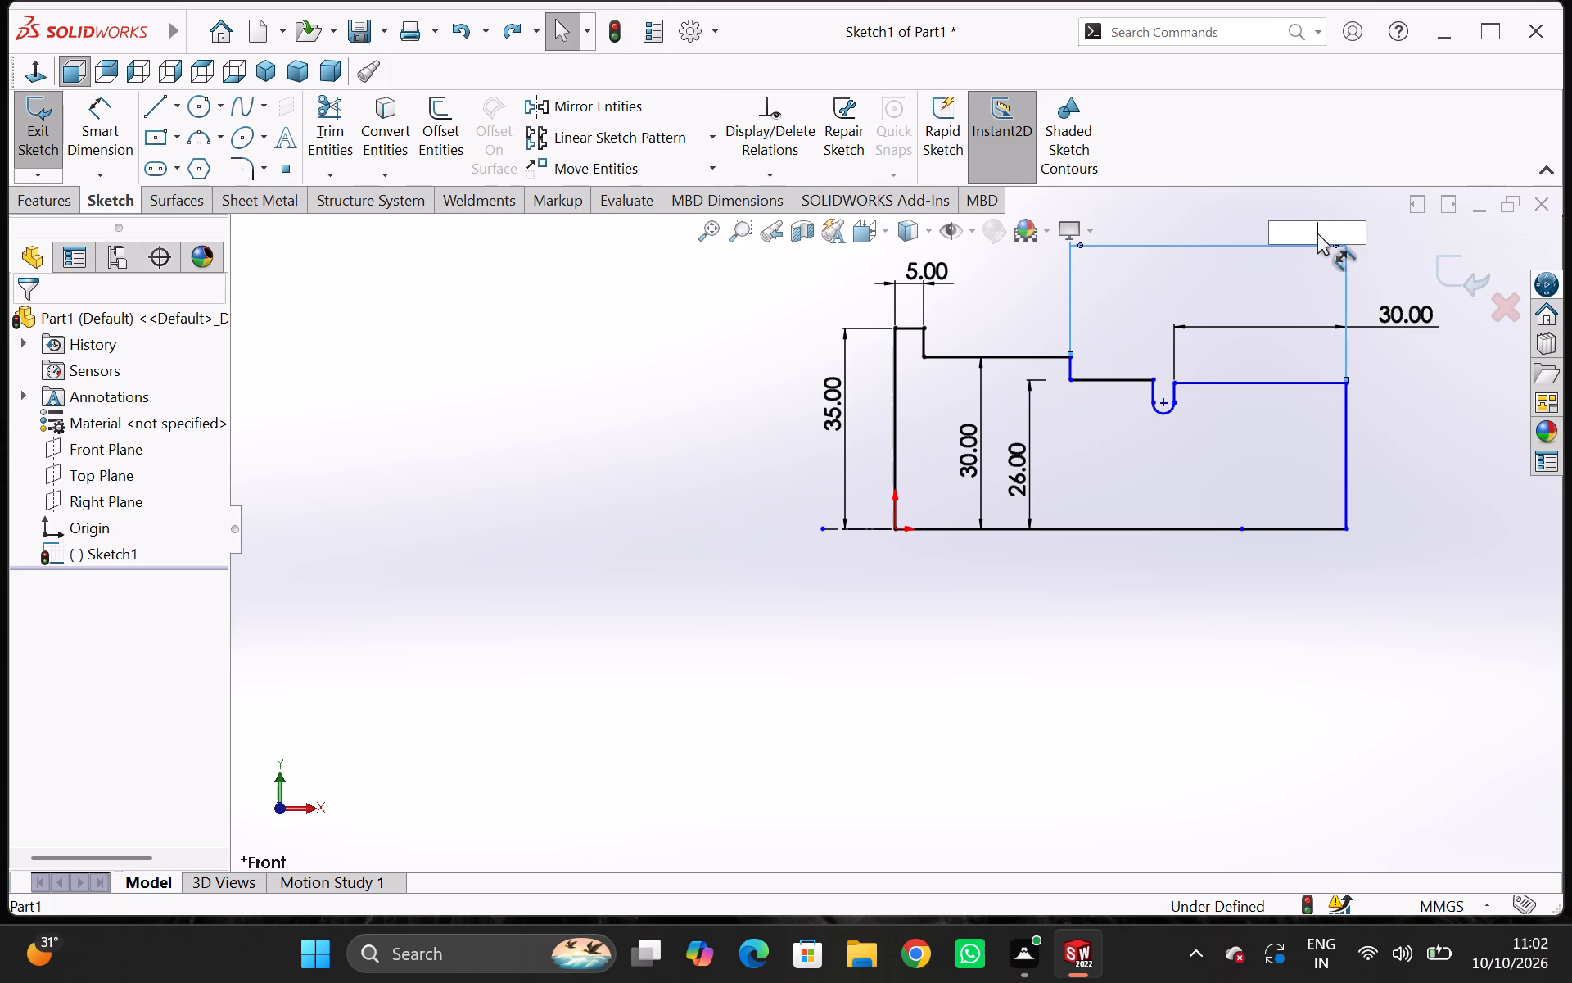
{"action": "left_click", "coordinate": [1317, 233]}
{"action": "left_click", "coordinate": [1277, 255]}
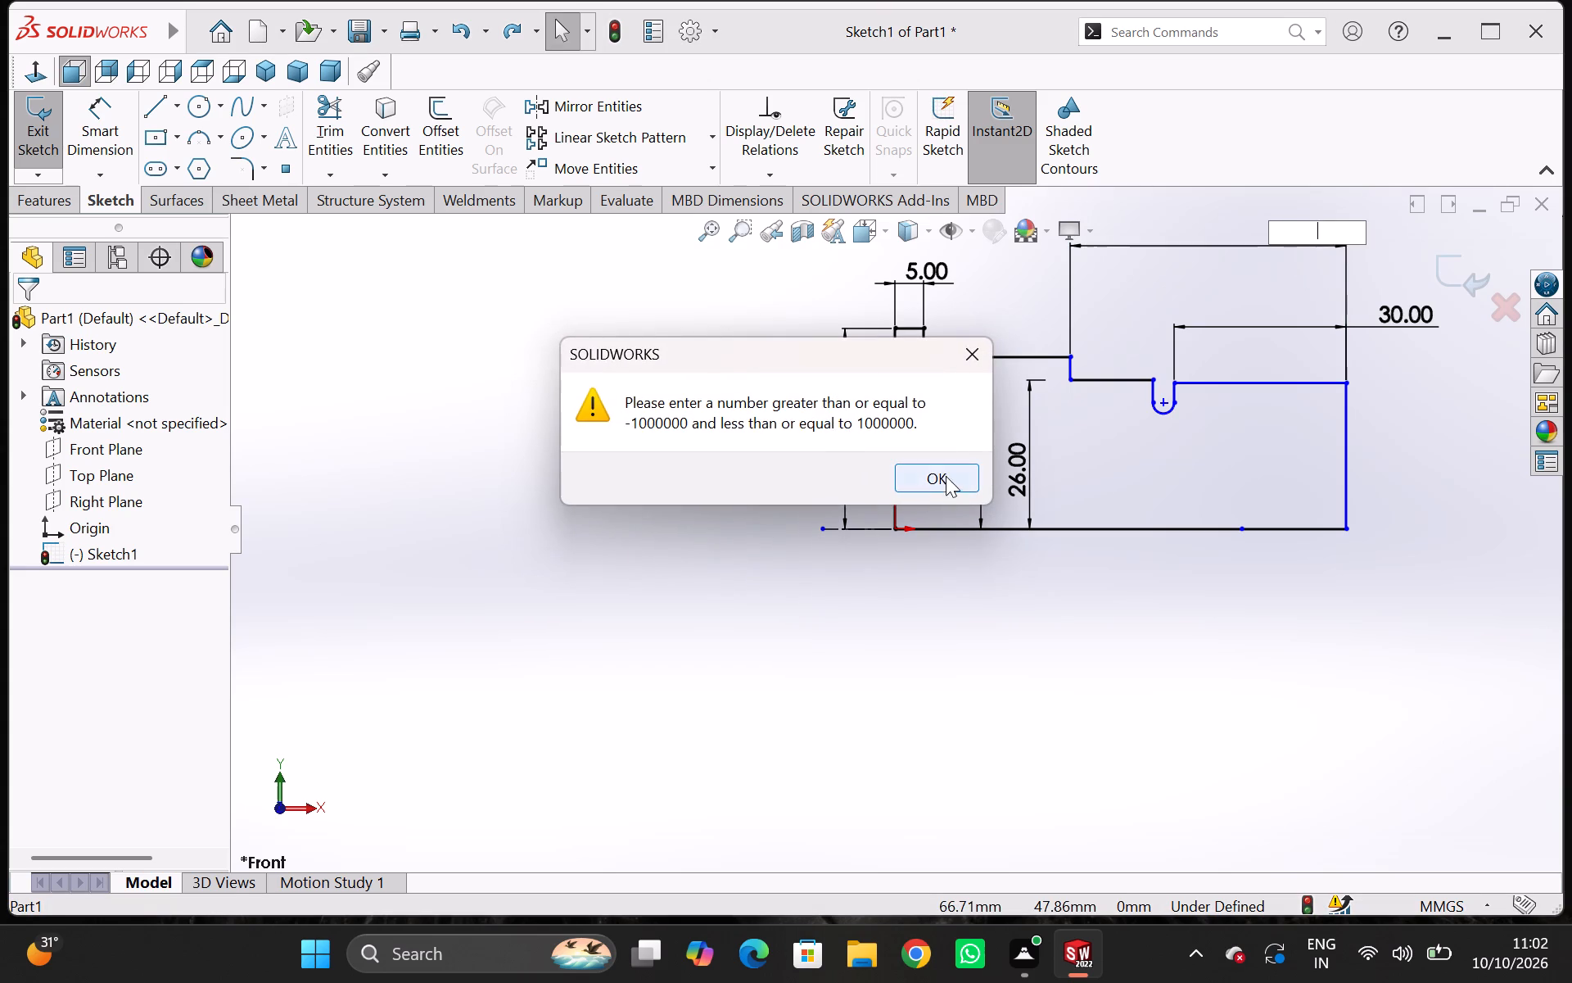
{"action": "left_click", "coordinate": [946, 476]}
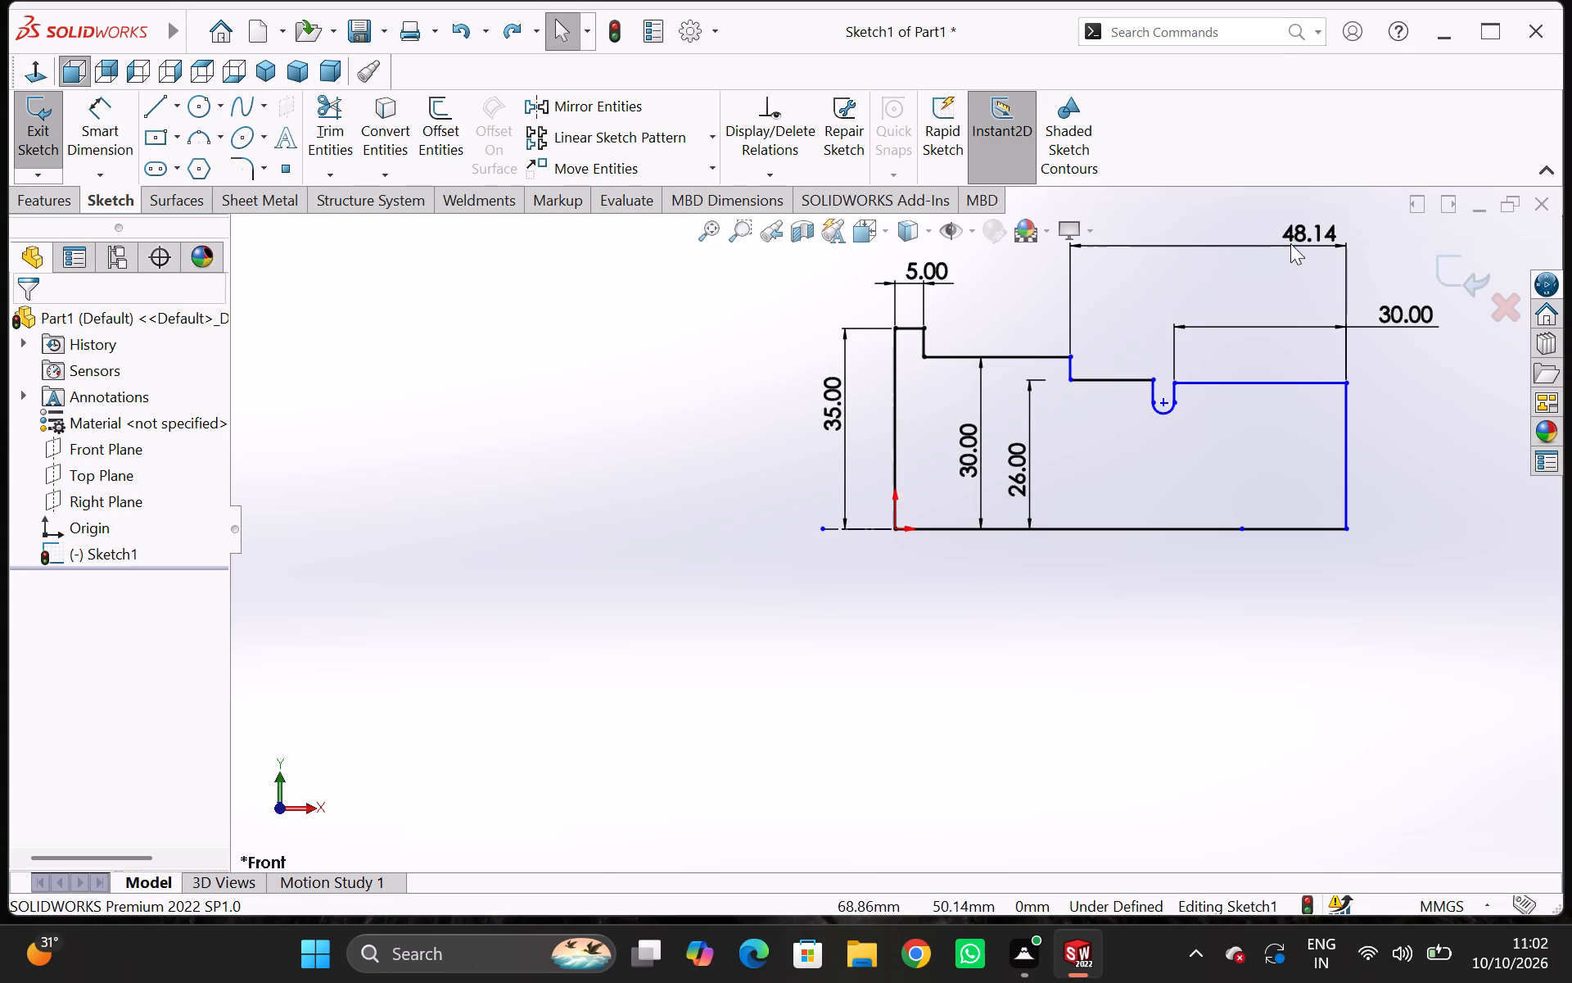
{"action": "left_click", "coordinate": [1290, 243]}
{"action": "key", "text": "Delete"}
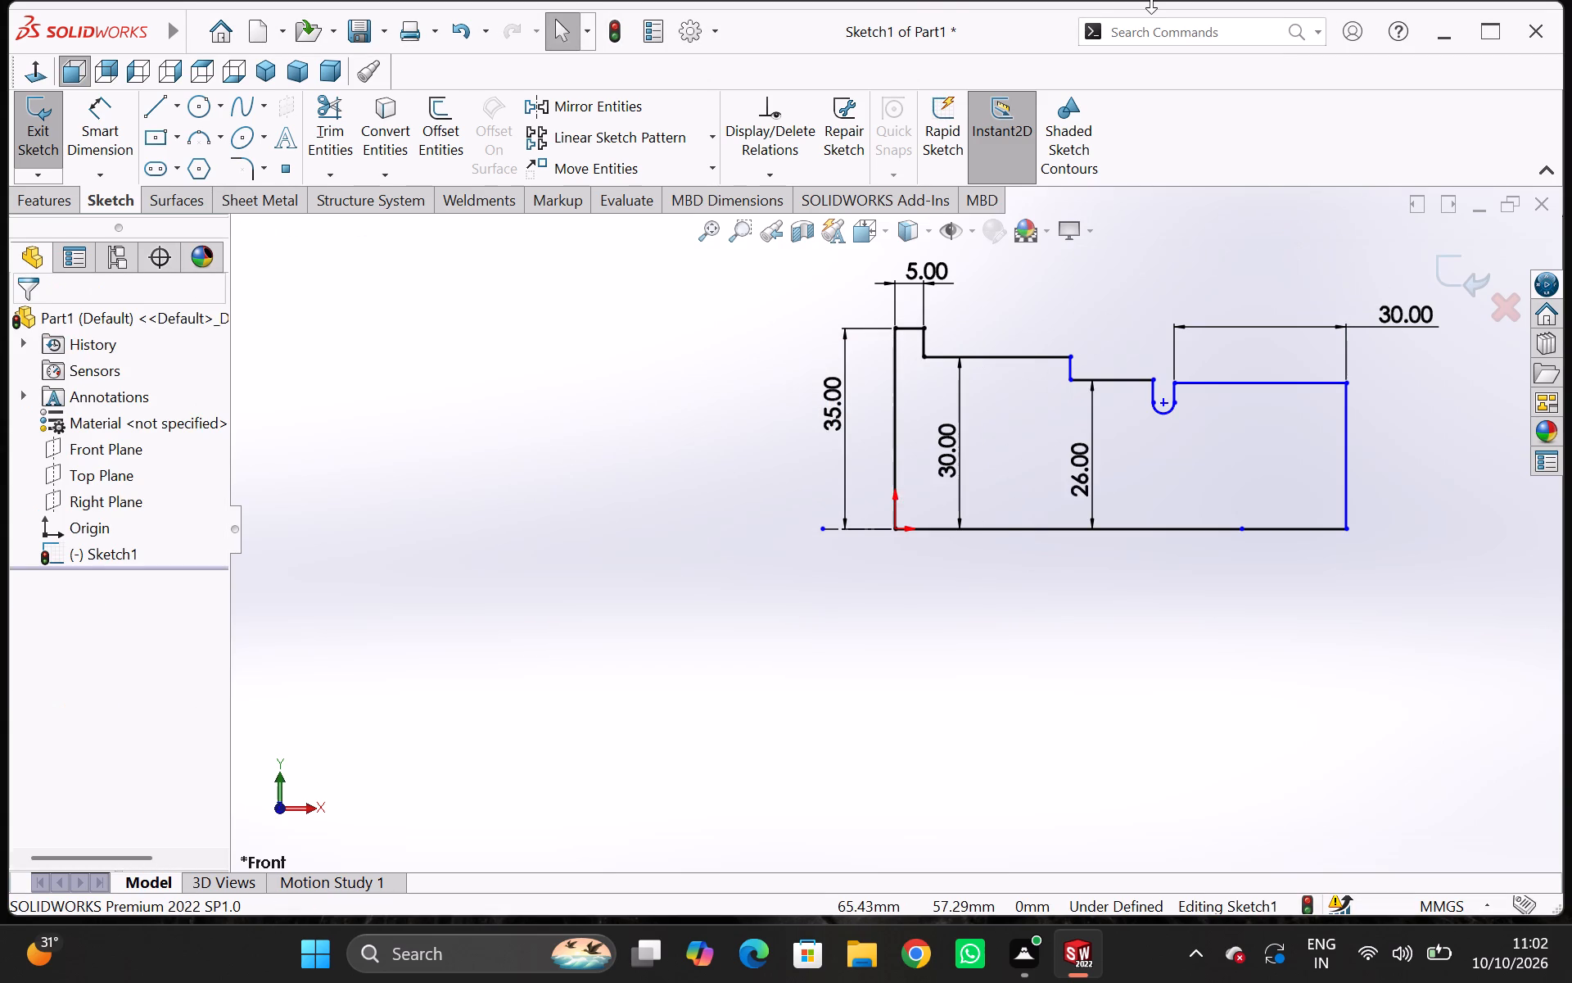
Start a Smart Dimension on the top edge of the end land beyond the groove.
{"action": "left_click", "coordinate": [128, 133]}
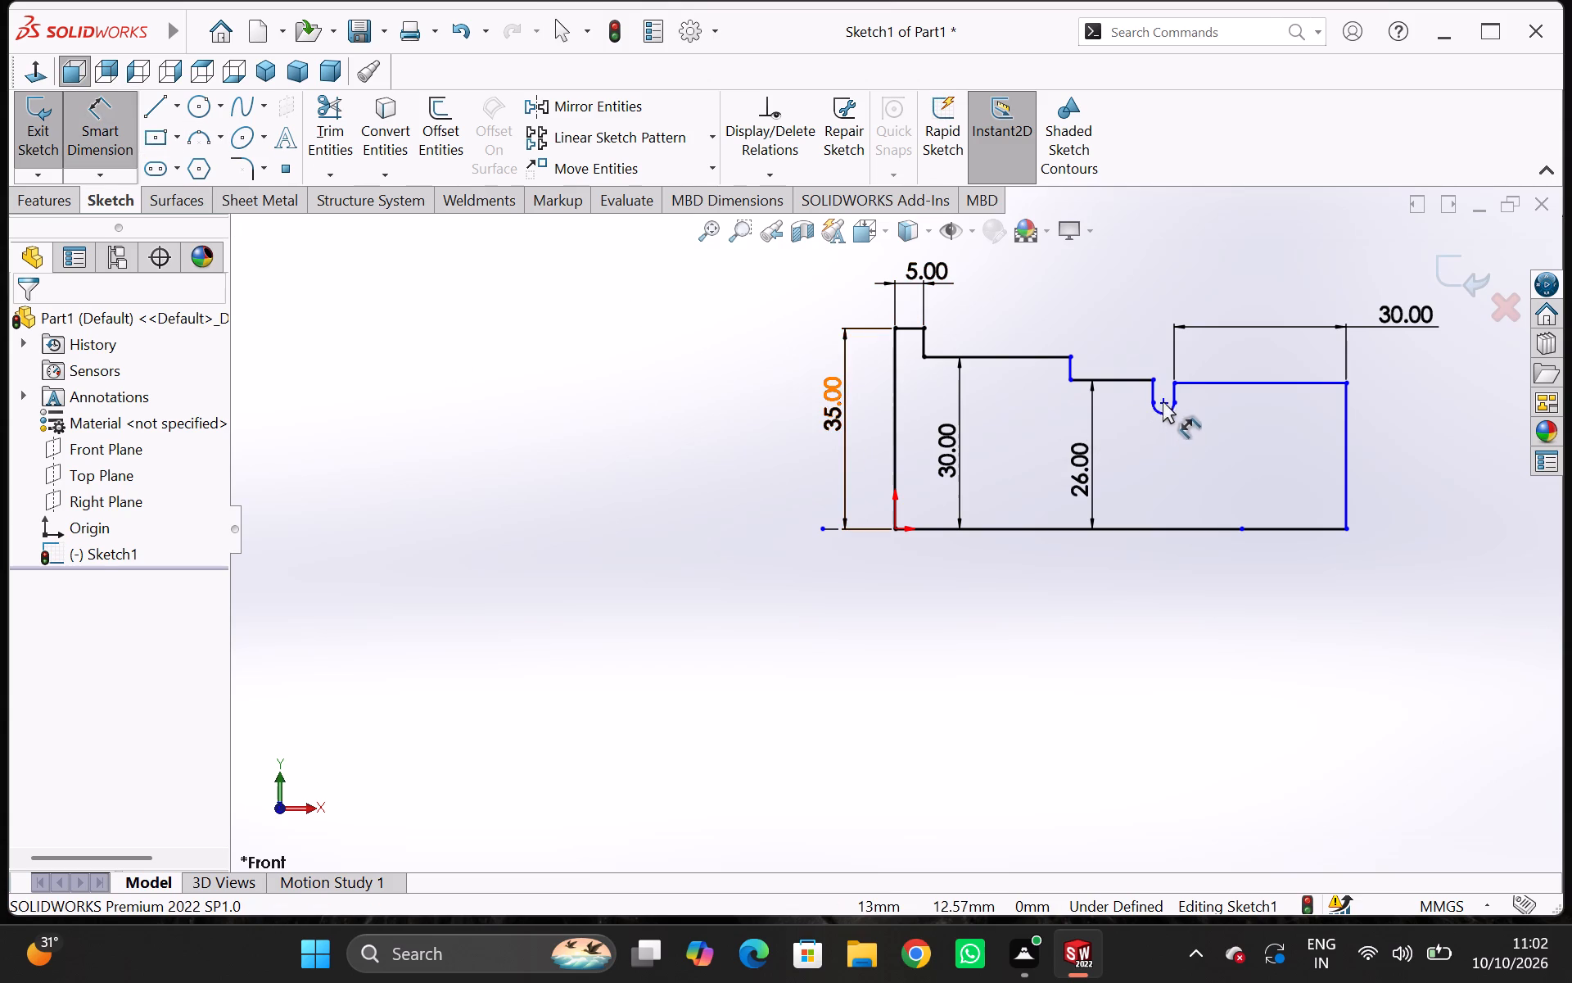
{"action": "left_click", "coordinate": [1240, 385]}
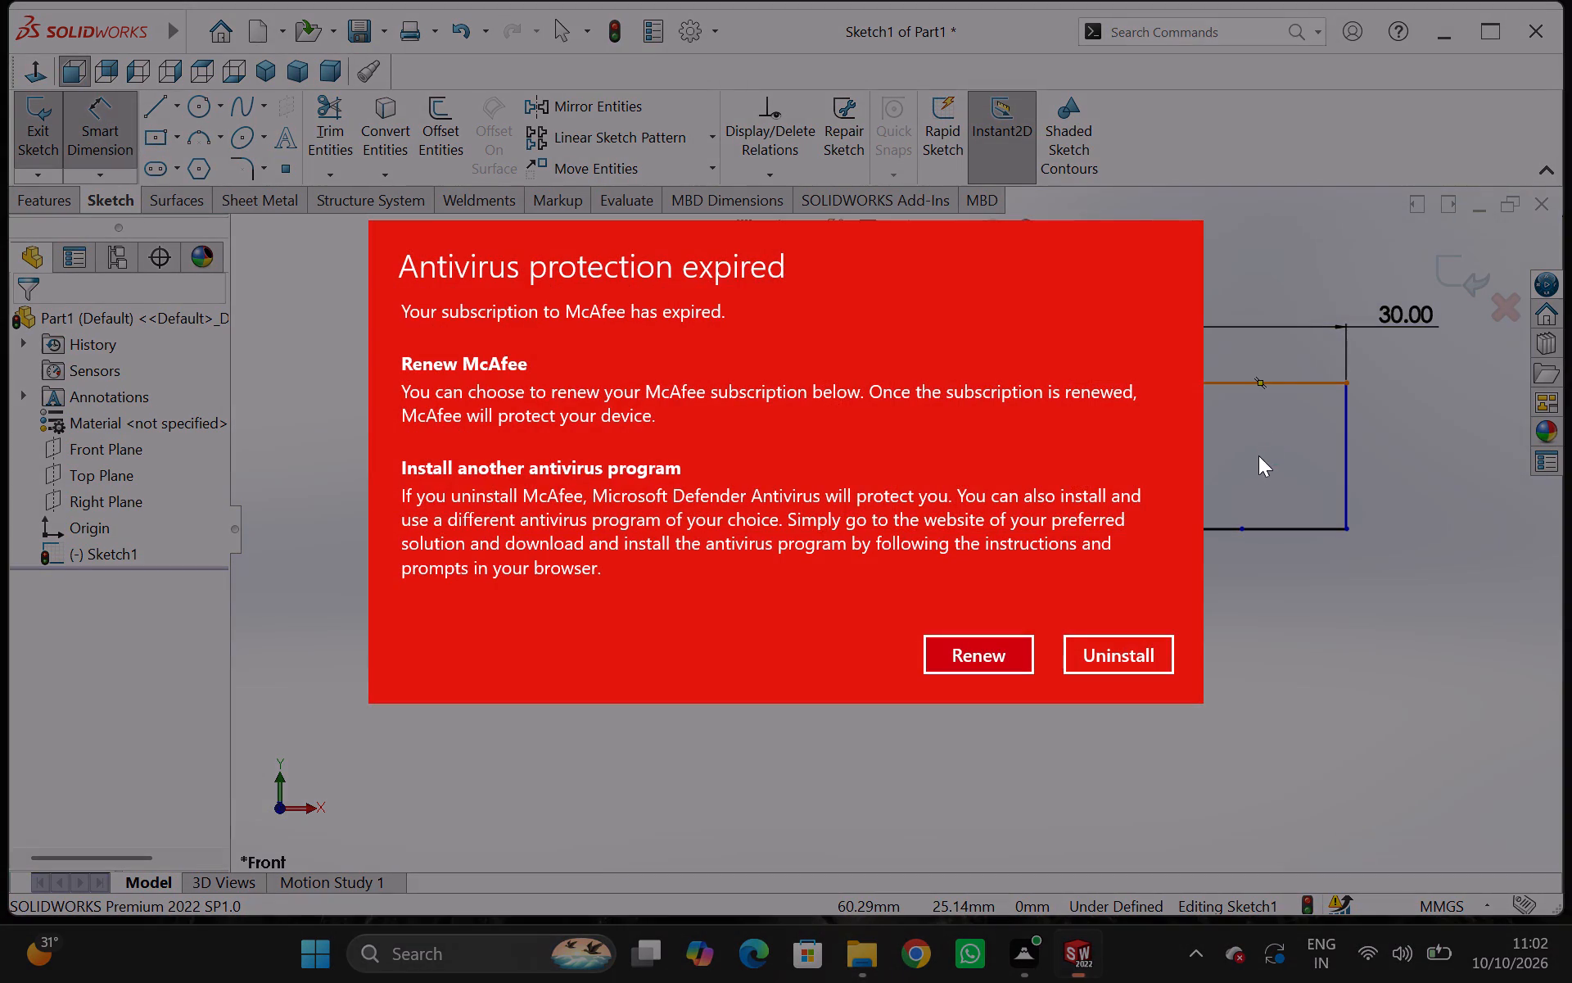
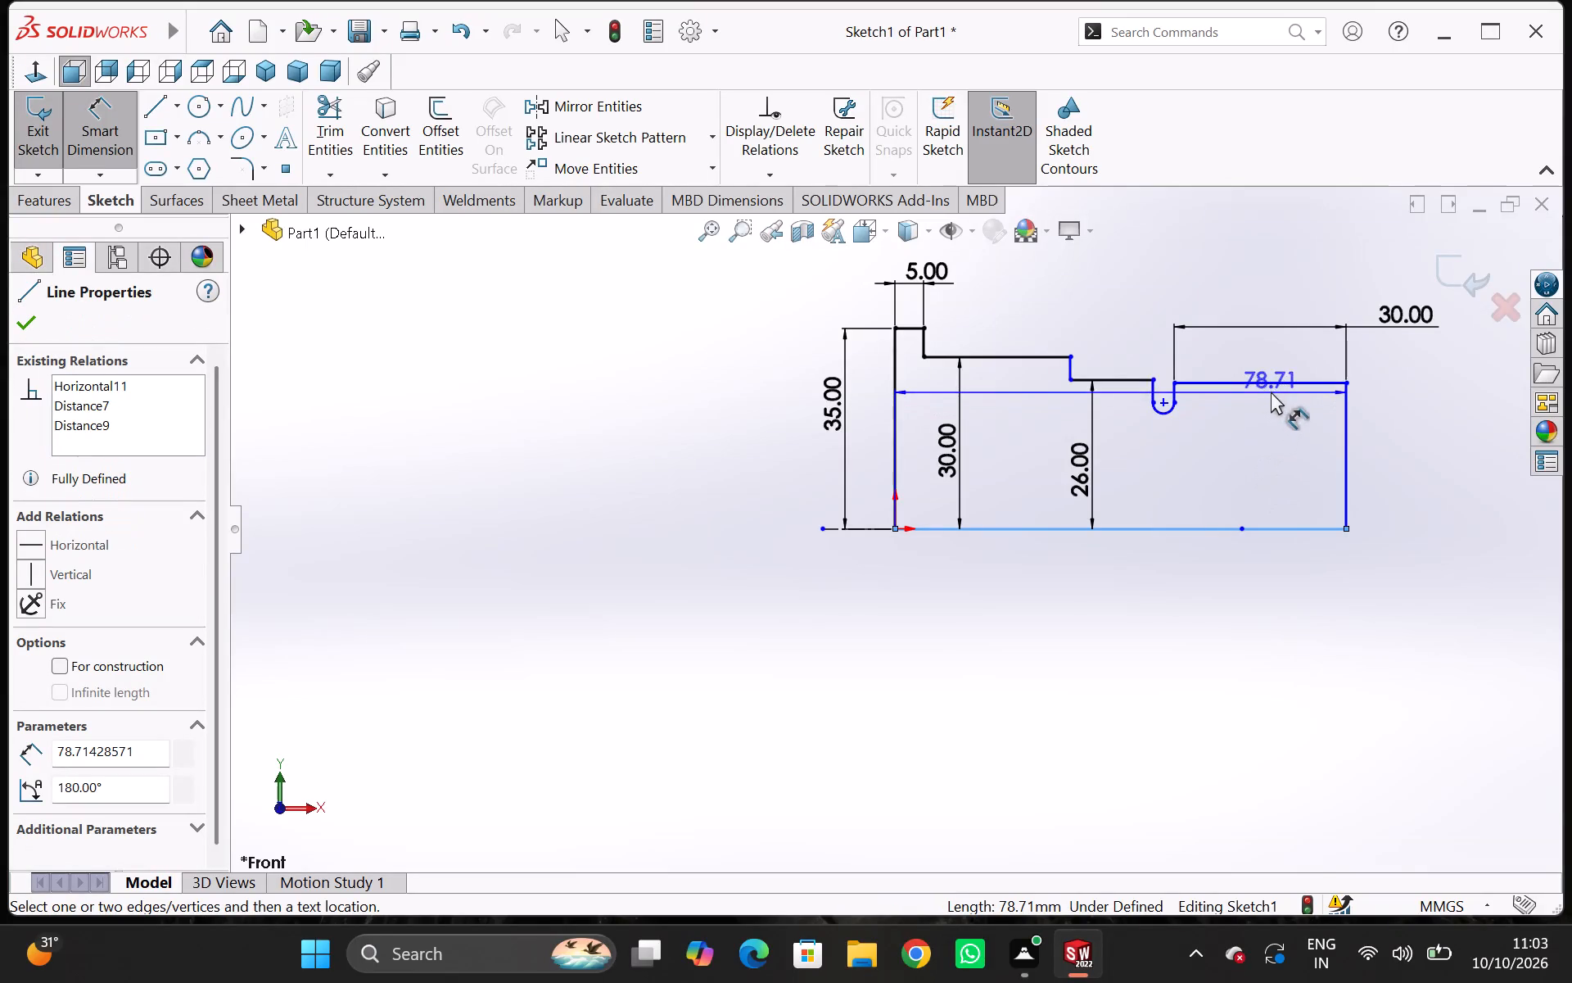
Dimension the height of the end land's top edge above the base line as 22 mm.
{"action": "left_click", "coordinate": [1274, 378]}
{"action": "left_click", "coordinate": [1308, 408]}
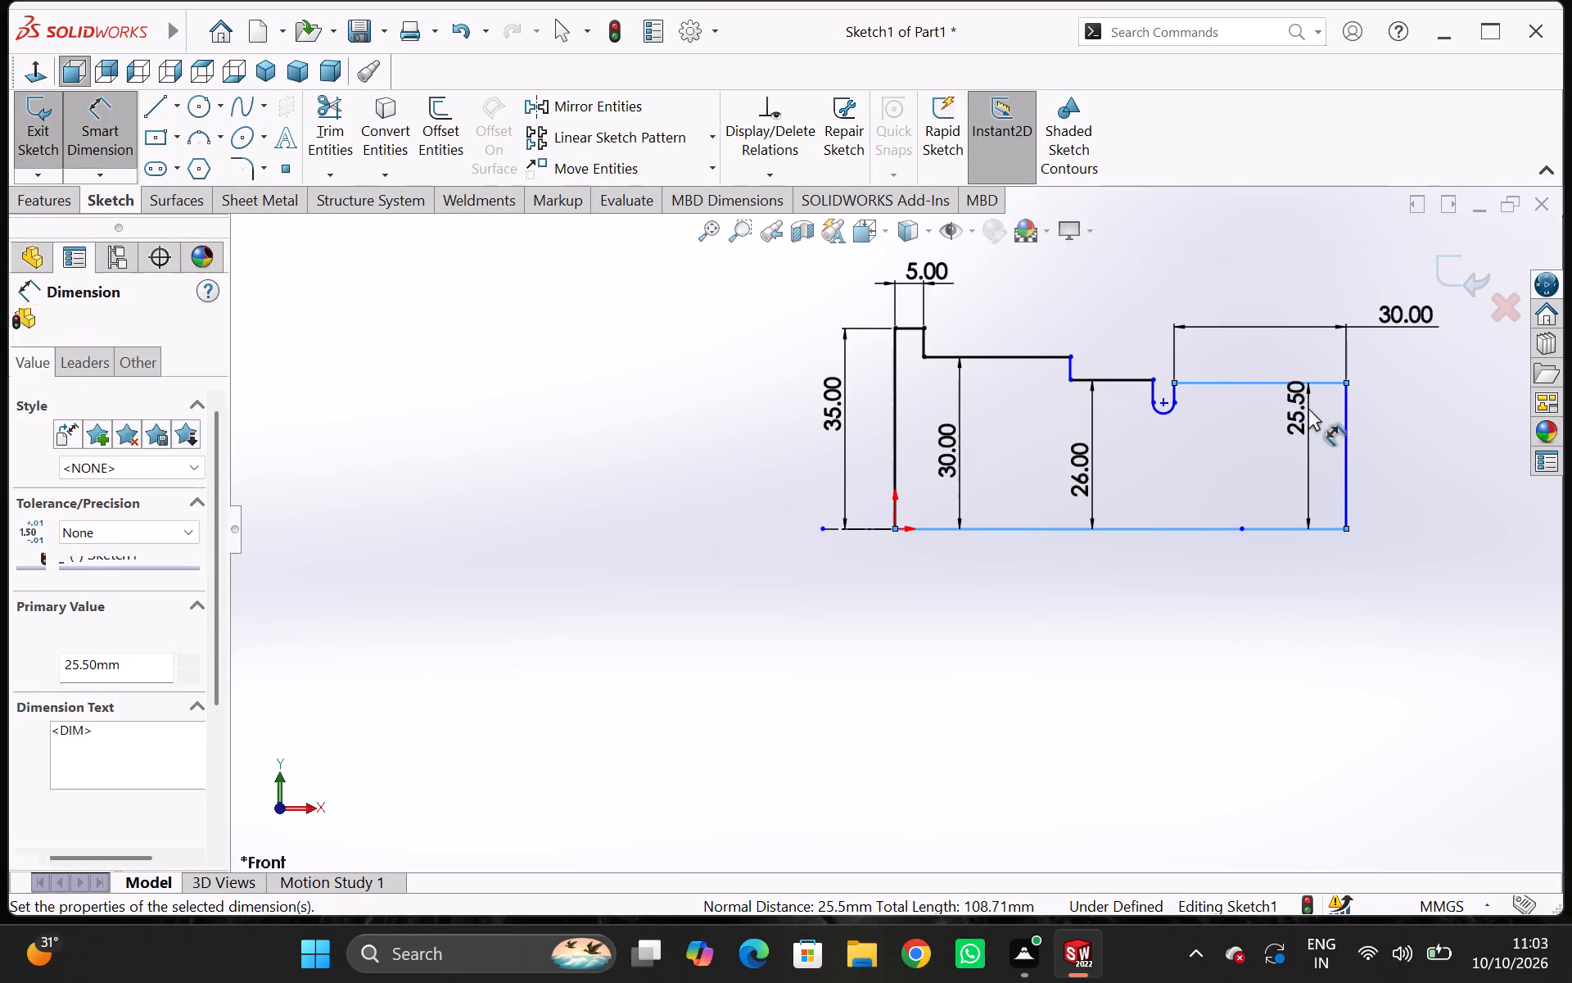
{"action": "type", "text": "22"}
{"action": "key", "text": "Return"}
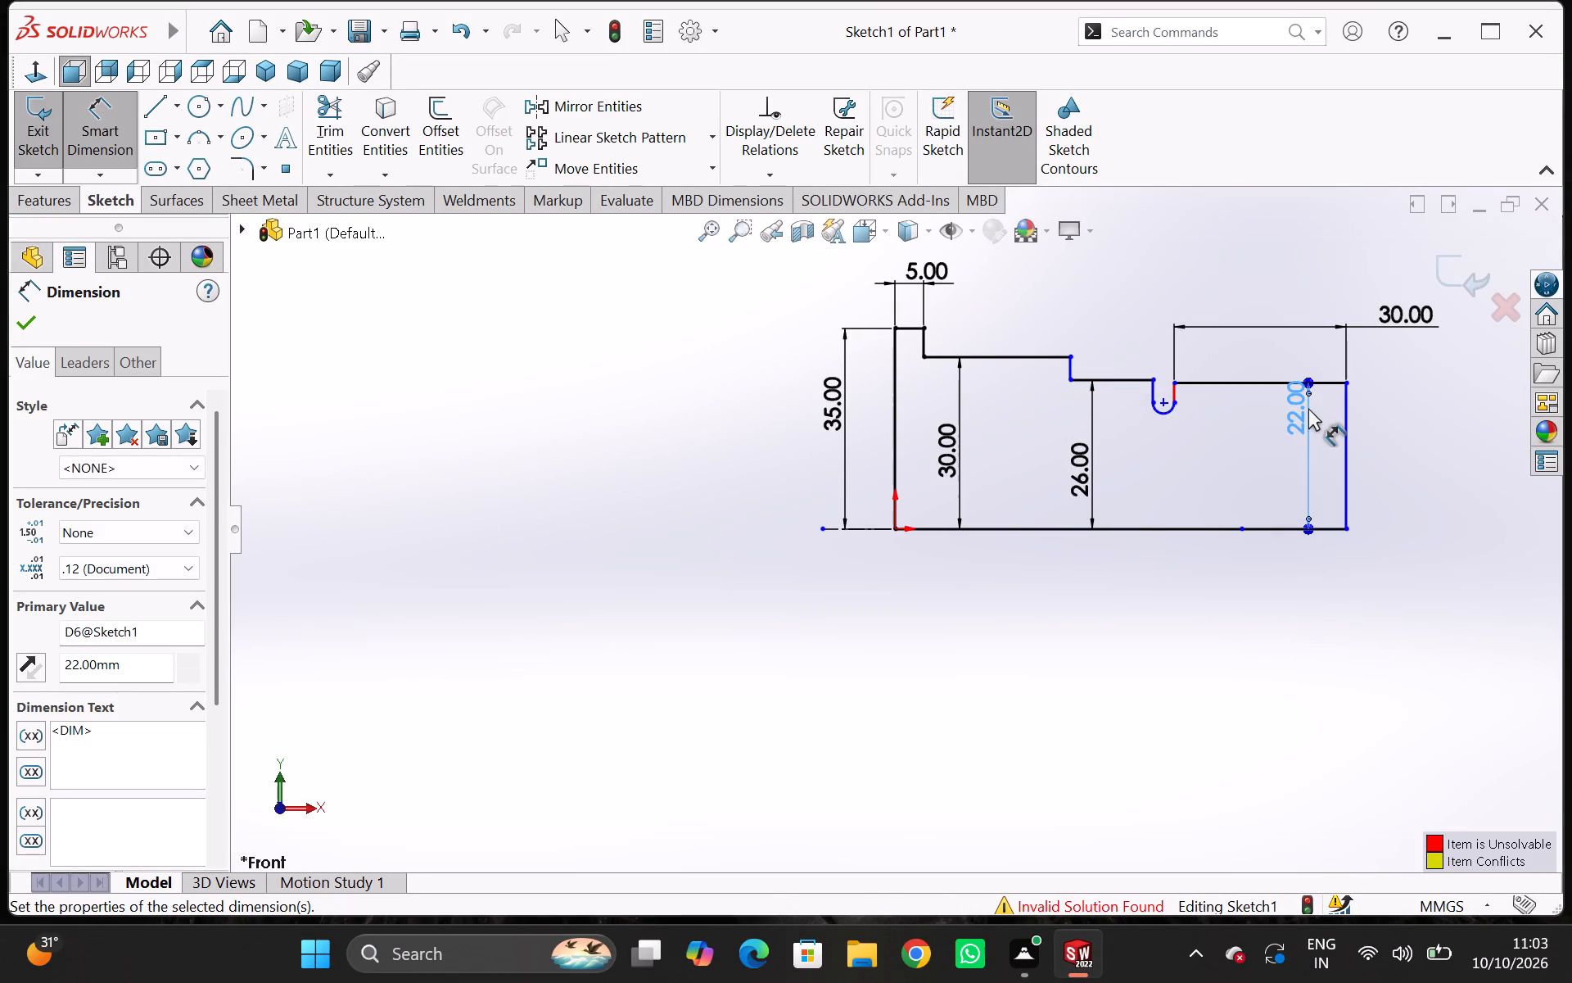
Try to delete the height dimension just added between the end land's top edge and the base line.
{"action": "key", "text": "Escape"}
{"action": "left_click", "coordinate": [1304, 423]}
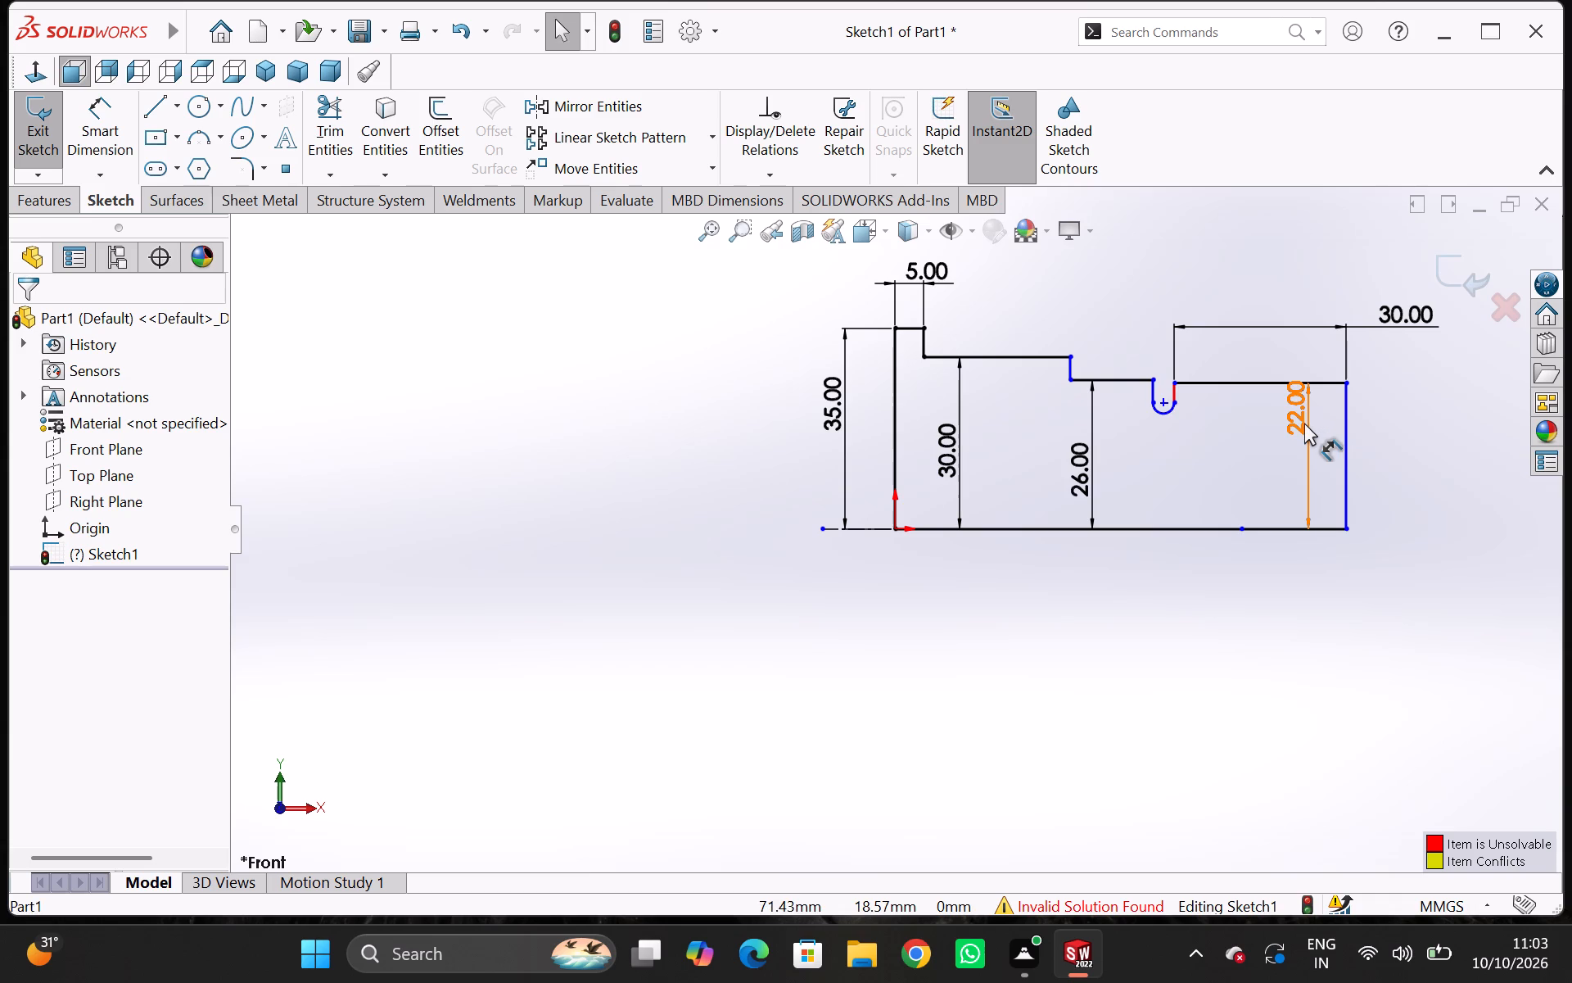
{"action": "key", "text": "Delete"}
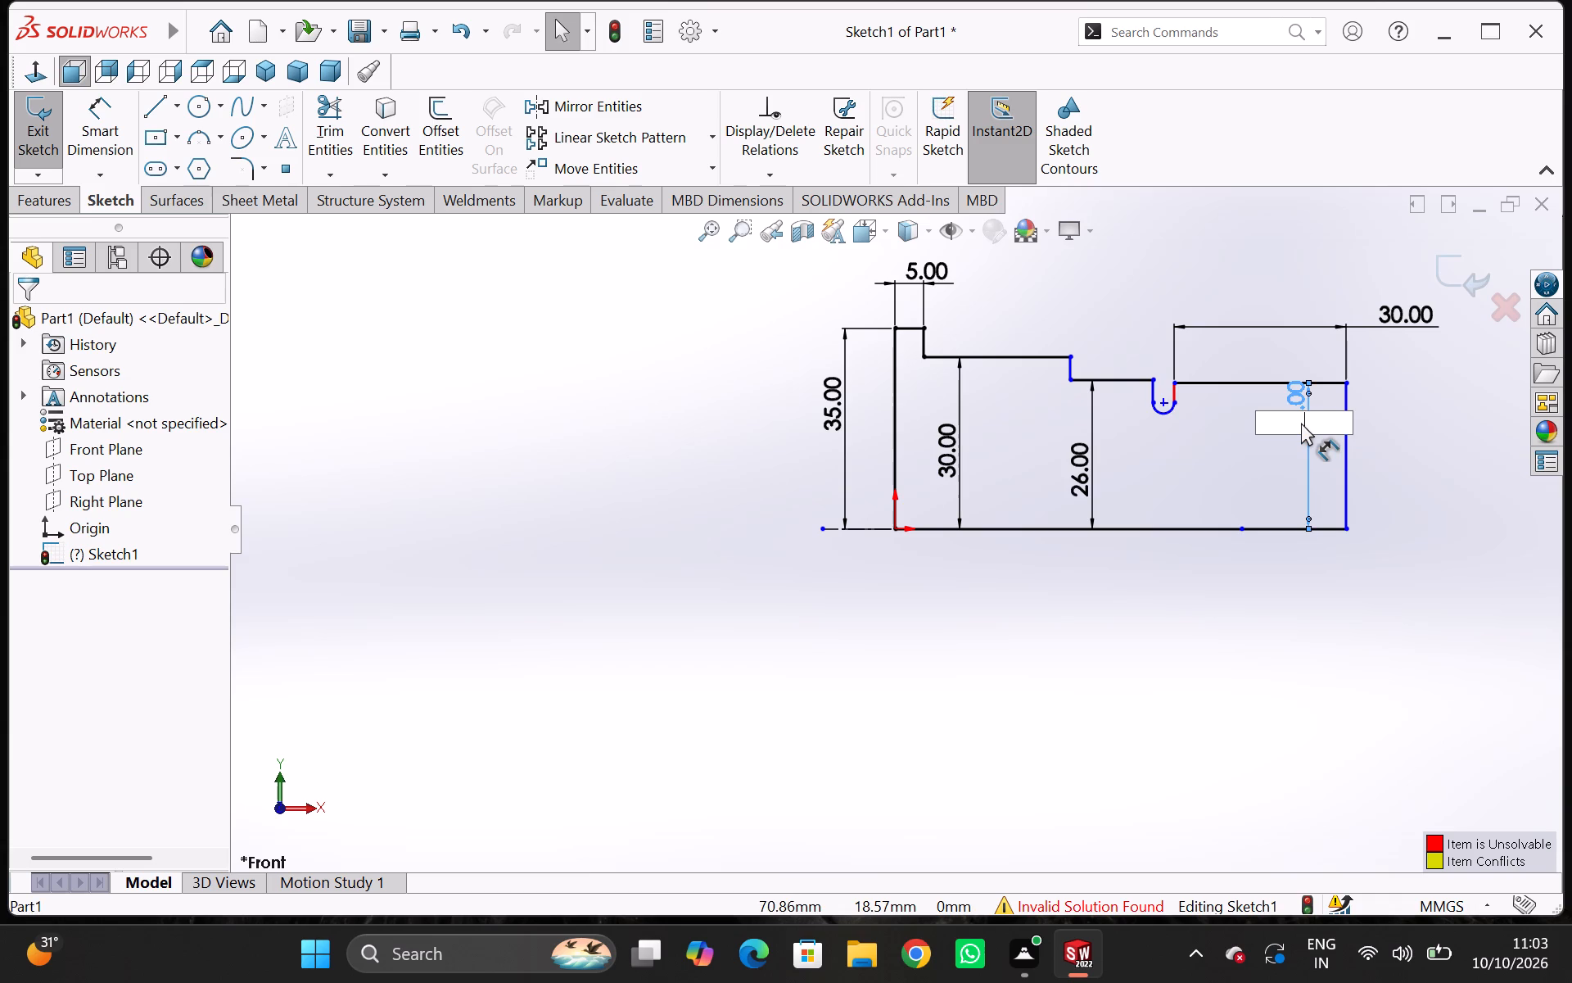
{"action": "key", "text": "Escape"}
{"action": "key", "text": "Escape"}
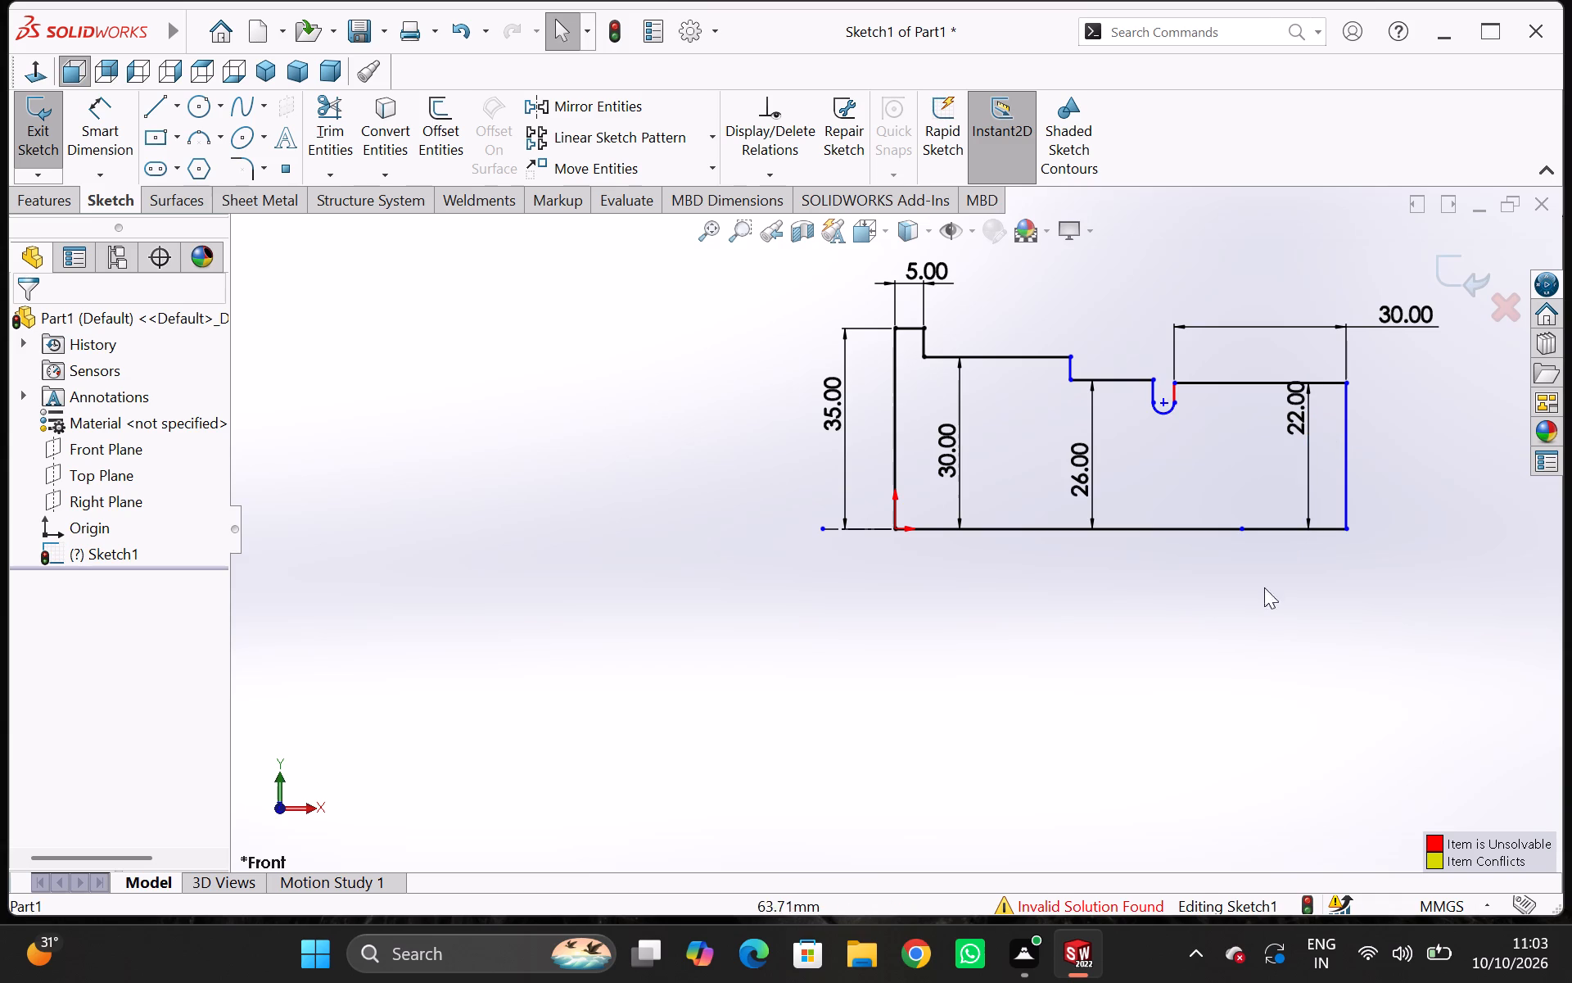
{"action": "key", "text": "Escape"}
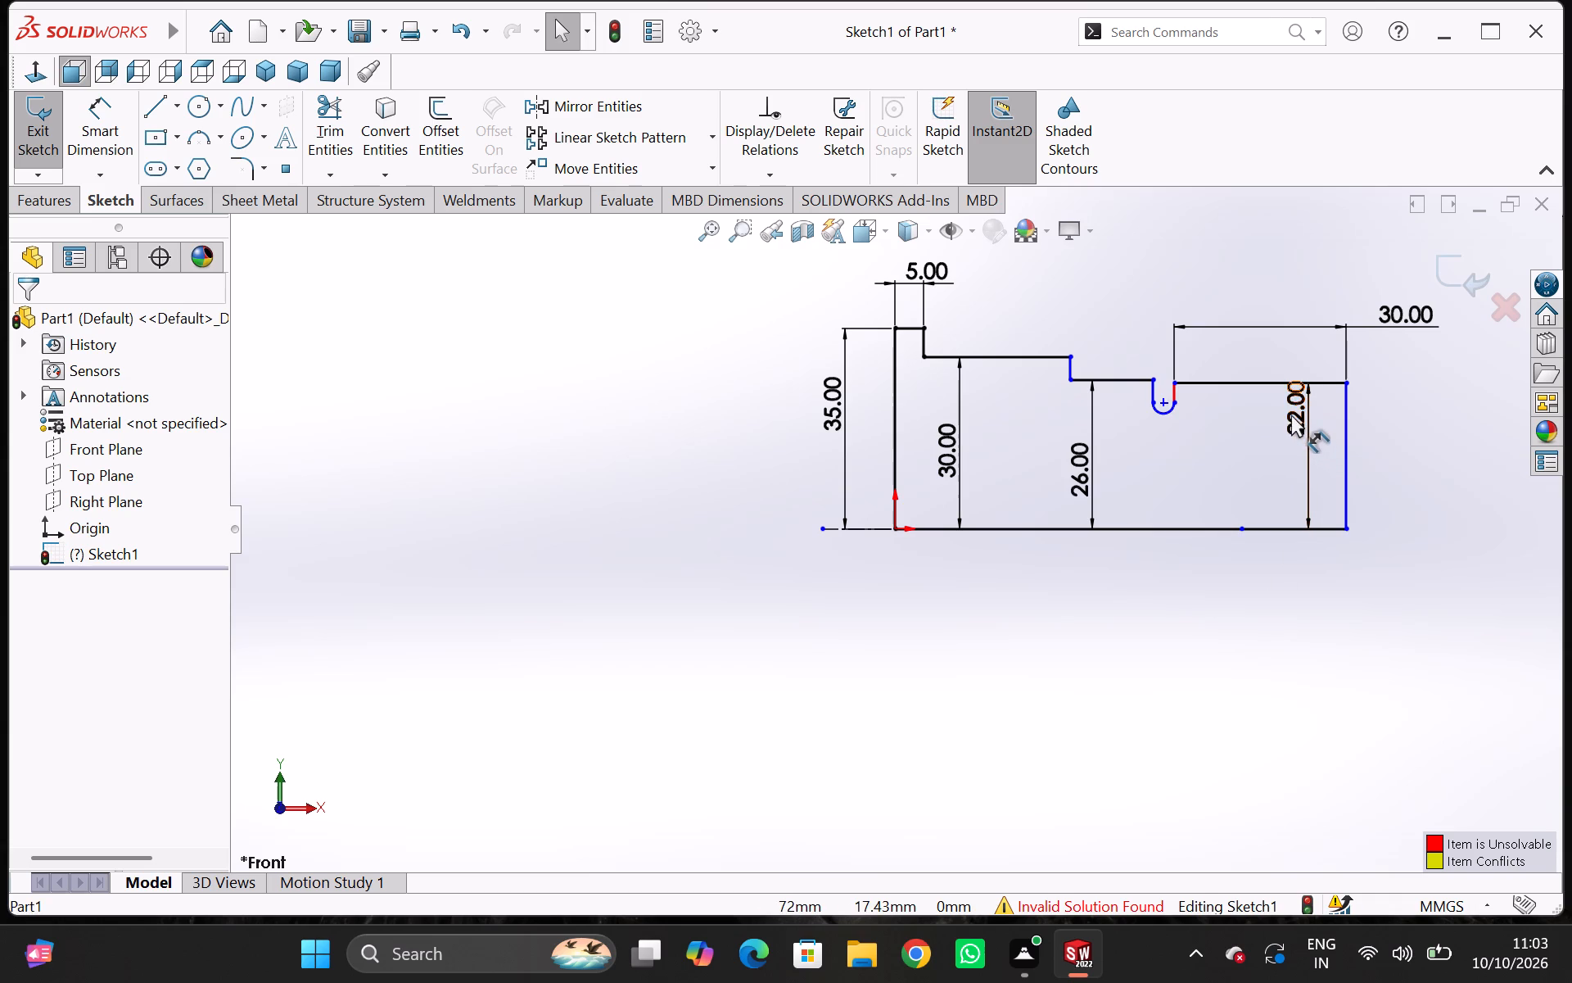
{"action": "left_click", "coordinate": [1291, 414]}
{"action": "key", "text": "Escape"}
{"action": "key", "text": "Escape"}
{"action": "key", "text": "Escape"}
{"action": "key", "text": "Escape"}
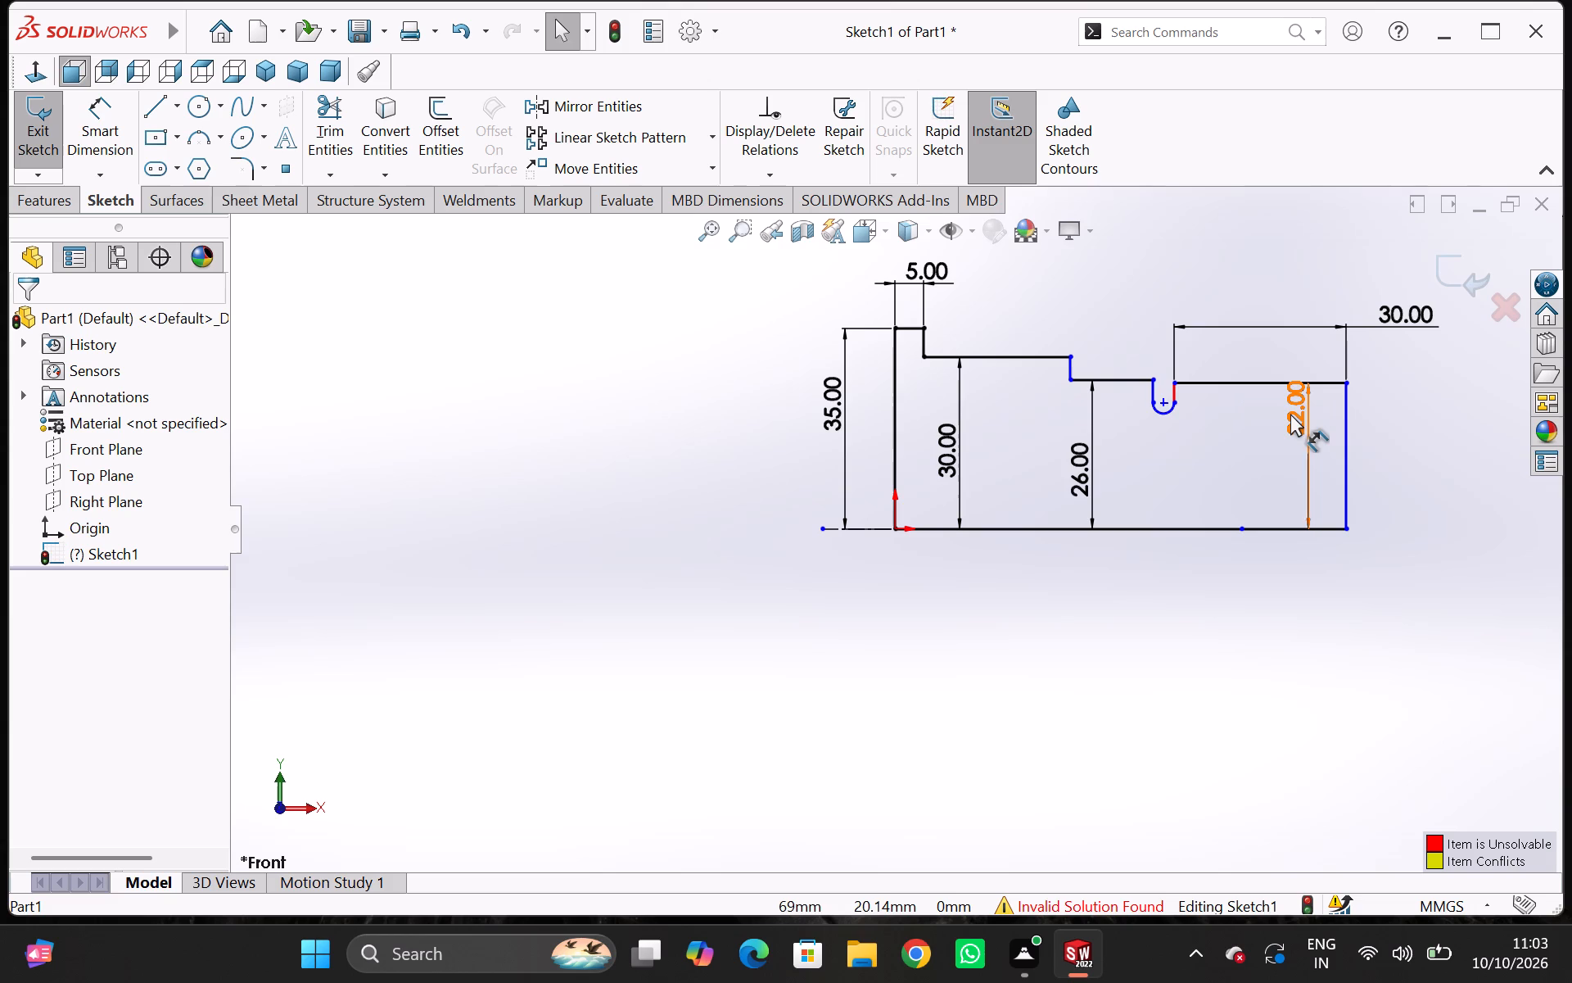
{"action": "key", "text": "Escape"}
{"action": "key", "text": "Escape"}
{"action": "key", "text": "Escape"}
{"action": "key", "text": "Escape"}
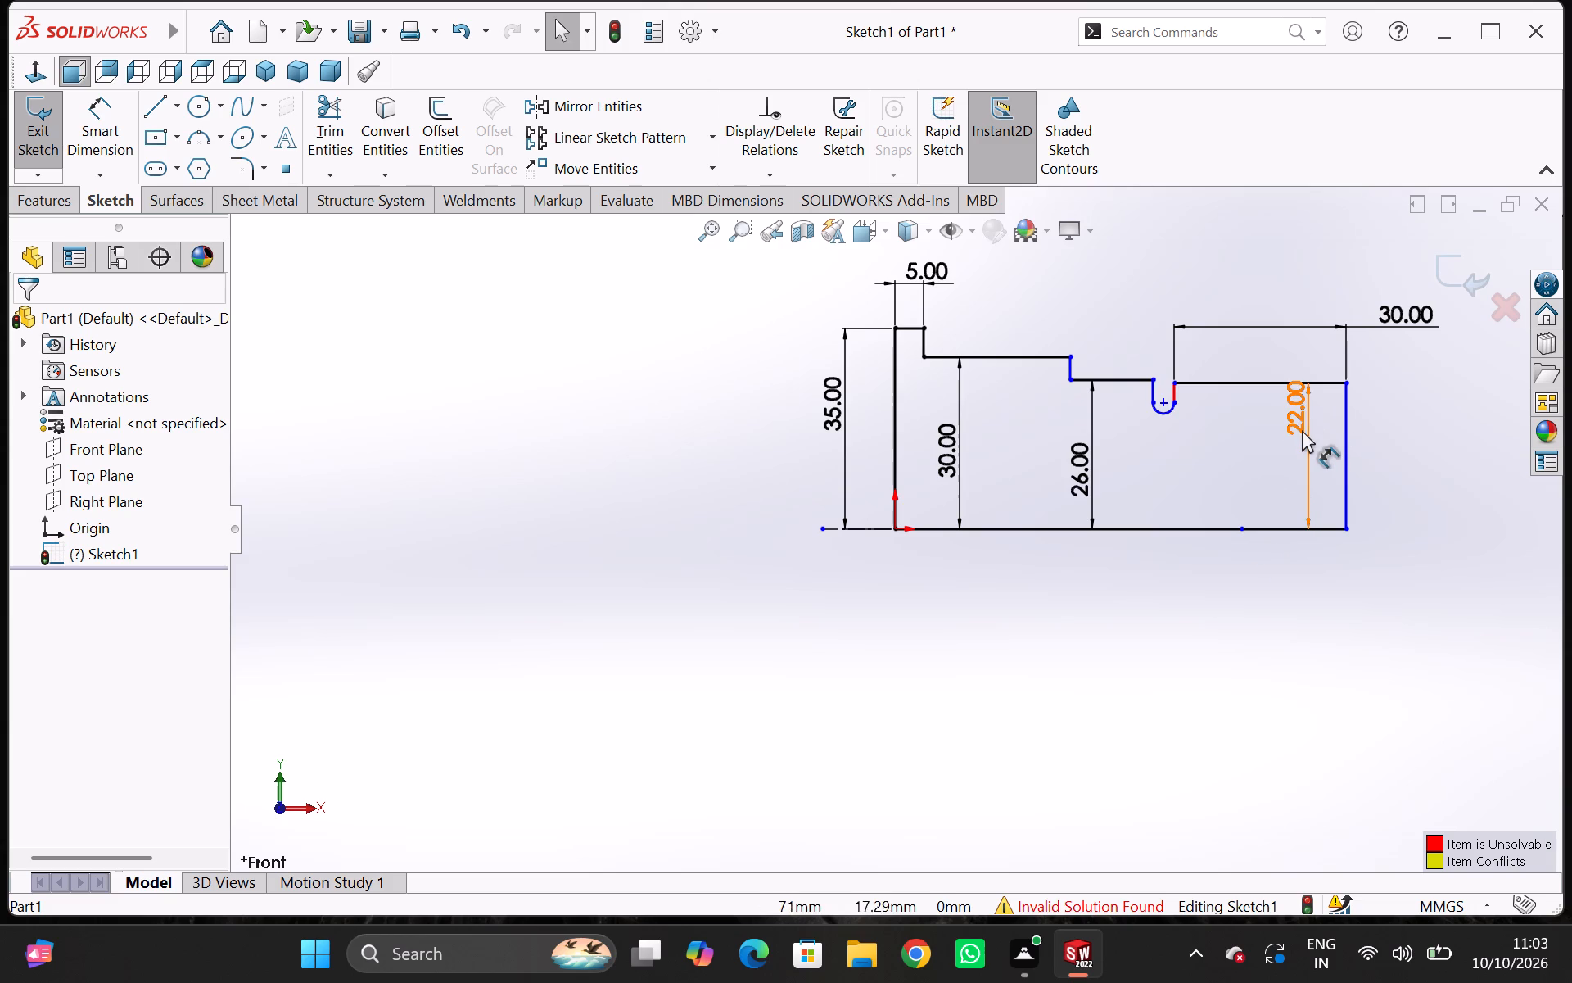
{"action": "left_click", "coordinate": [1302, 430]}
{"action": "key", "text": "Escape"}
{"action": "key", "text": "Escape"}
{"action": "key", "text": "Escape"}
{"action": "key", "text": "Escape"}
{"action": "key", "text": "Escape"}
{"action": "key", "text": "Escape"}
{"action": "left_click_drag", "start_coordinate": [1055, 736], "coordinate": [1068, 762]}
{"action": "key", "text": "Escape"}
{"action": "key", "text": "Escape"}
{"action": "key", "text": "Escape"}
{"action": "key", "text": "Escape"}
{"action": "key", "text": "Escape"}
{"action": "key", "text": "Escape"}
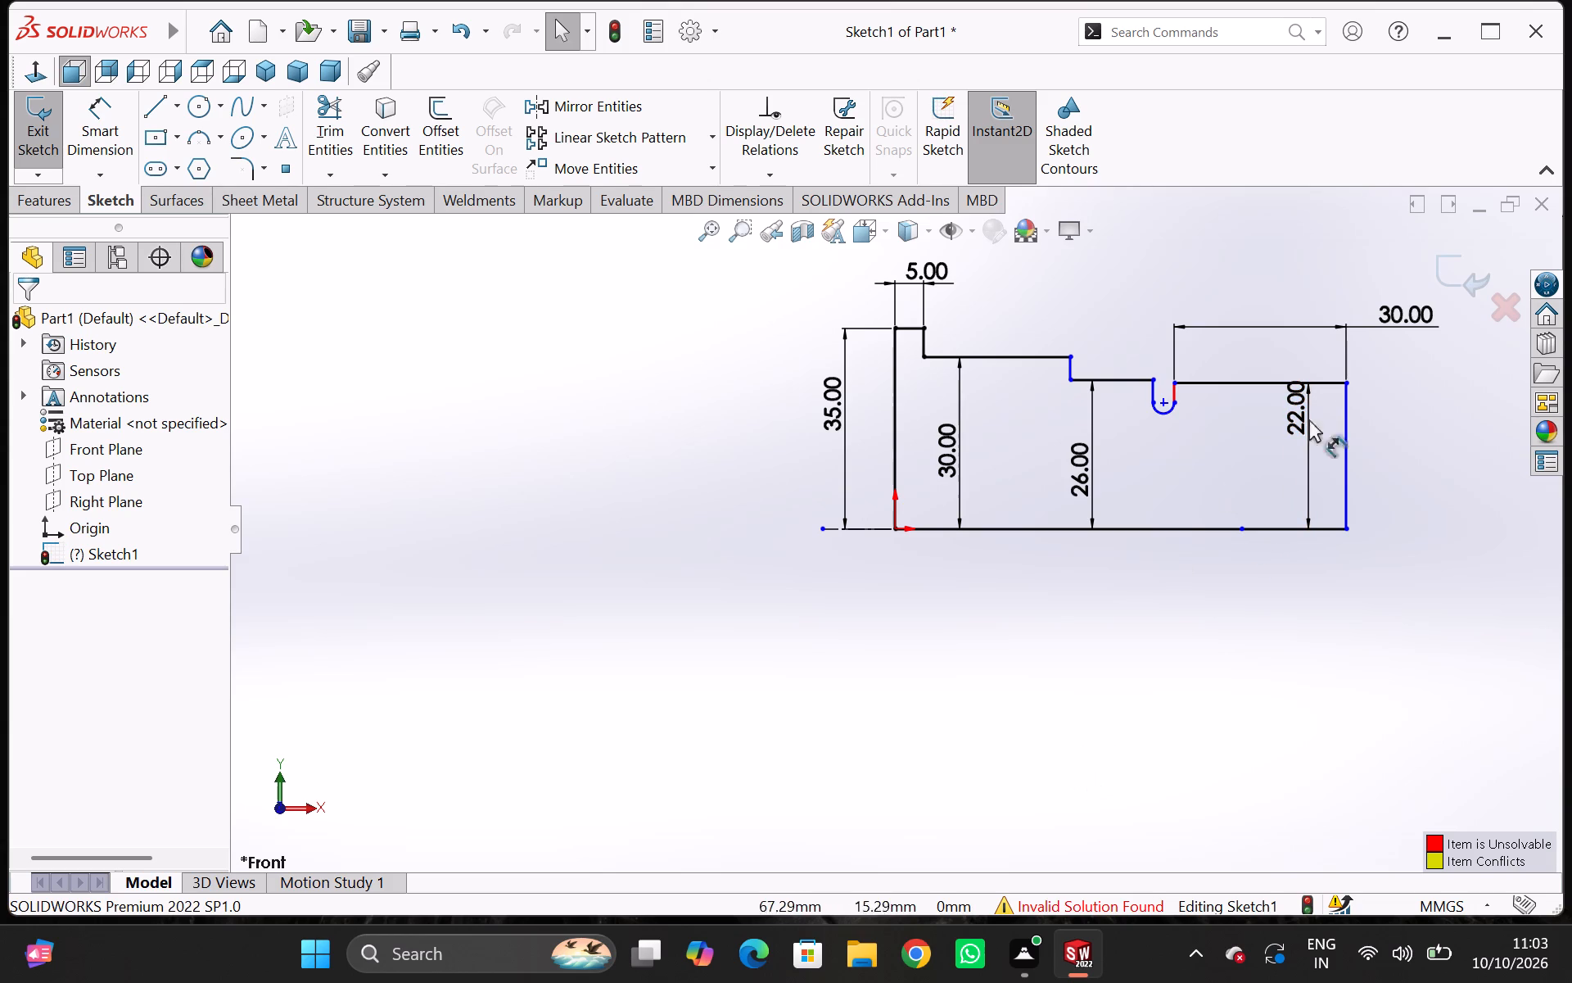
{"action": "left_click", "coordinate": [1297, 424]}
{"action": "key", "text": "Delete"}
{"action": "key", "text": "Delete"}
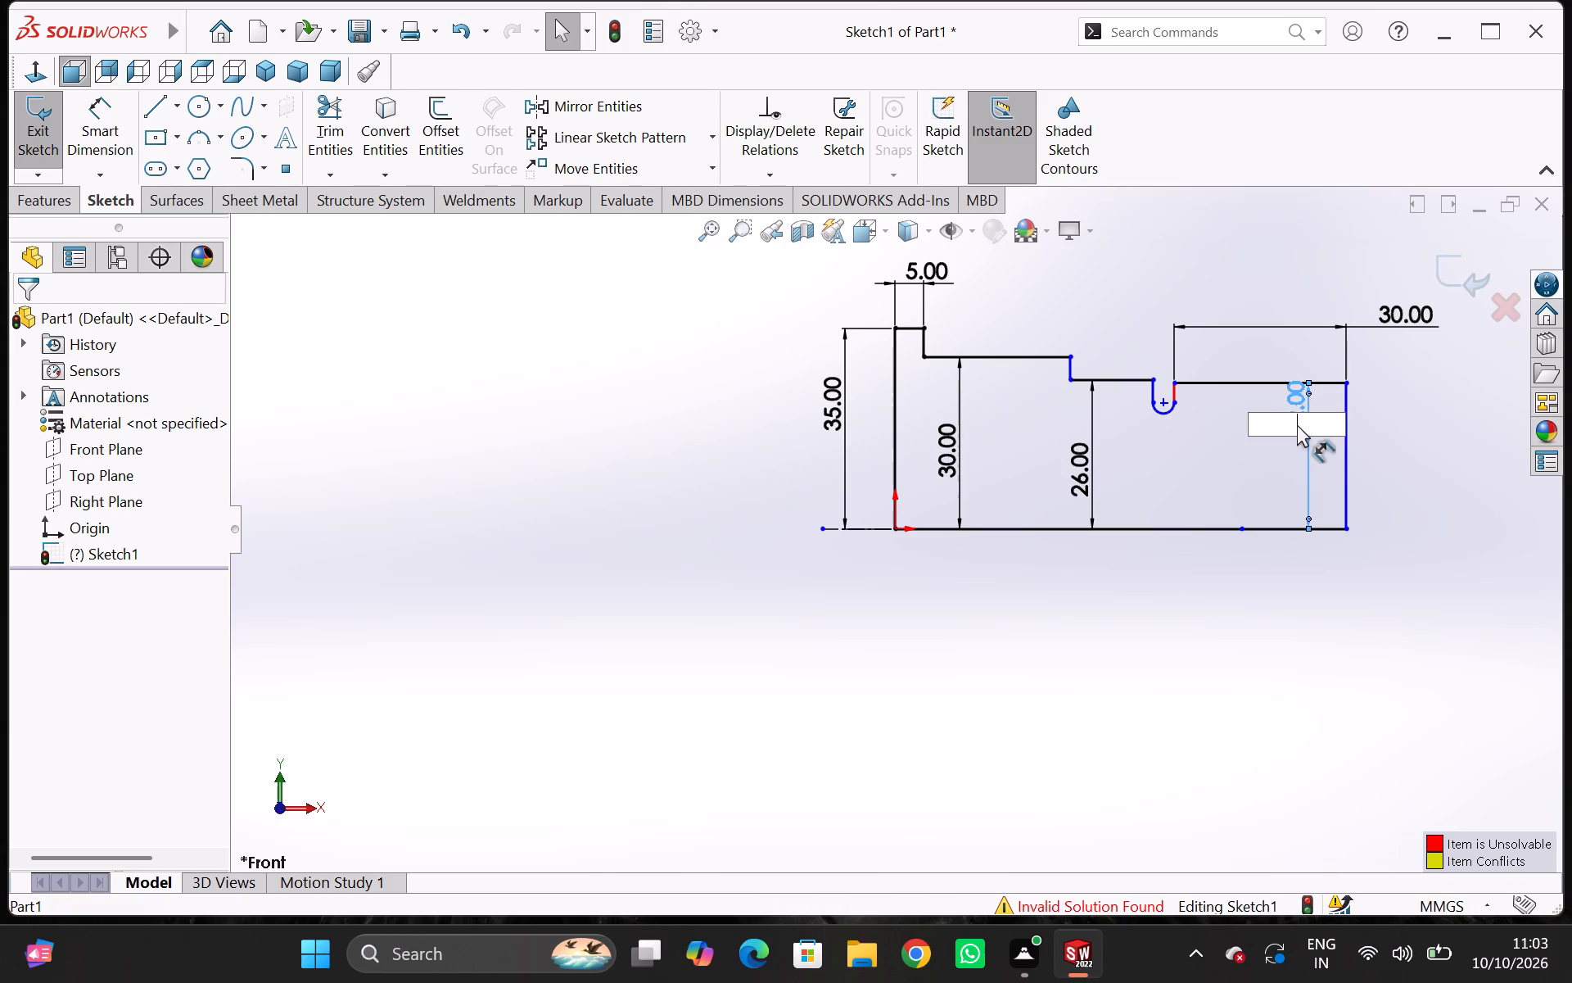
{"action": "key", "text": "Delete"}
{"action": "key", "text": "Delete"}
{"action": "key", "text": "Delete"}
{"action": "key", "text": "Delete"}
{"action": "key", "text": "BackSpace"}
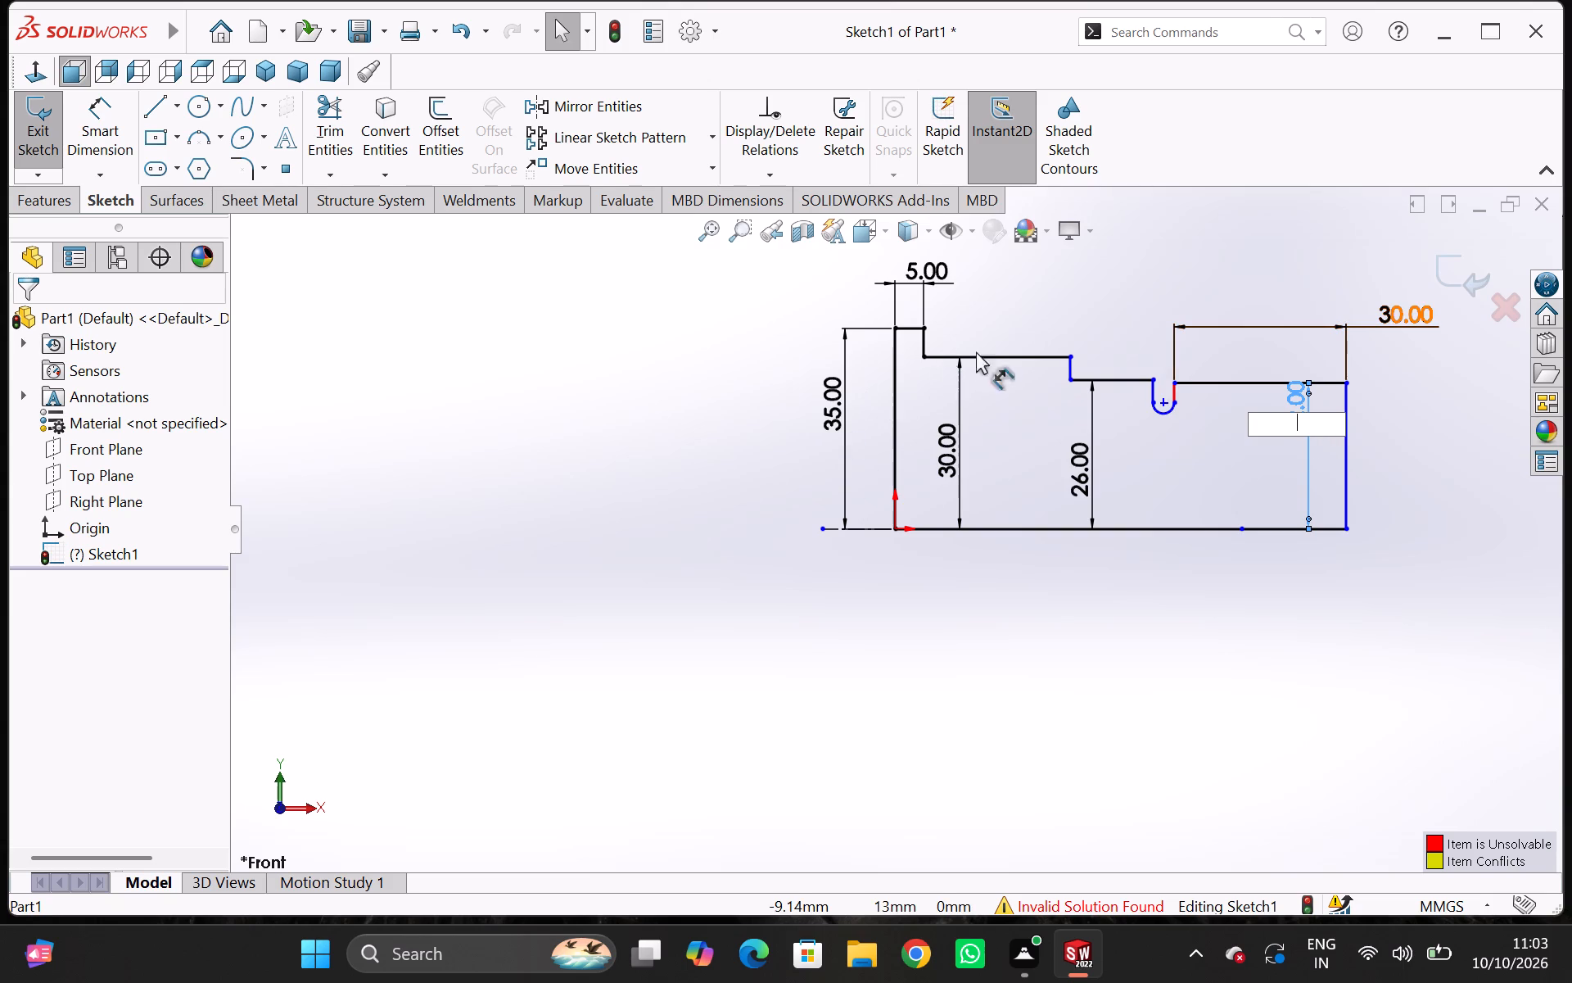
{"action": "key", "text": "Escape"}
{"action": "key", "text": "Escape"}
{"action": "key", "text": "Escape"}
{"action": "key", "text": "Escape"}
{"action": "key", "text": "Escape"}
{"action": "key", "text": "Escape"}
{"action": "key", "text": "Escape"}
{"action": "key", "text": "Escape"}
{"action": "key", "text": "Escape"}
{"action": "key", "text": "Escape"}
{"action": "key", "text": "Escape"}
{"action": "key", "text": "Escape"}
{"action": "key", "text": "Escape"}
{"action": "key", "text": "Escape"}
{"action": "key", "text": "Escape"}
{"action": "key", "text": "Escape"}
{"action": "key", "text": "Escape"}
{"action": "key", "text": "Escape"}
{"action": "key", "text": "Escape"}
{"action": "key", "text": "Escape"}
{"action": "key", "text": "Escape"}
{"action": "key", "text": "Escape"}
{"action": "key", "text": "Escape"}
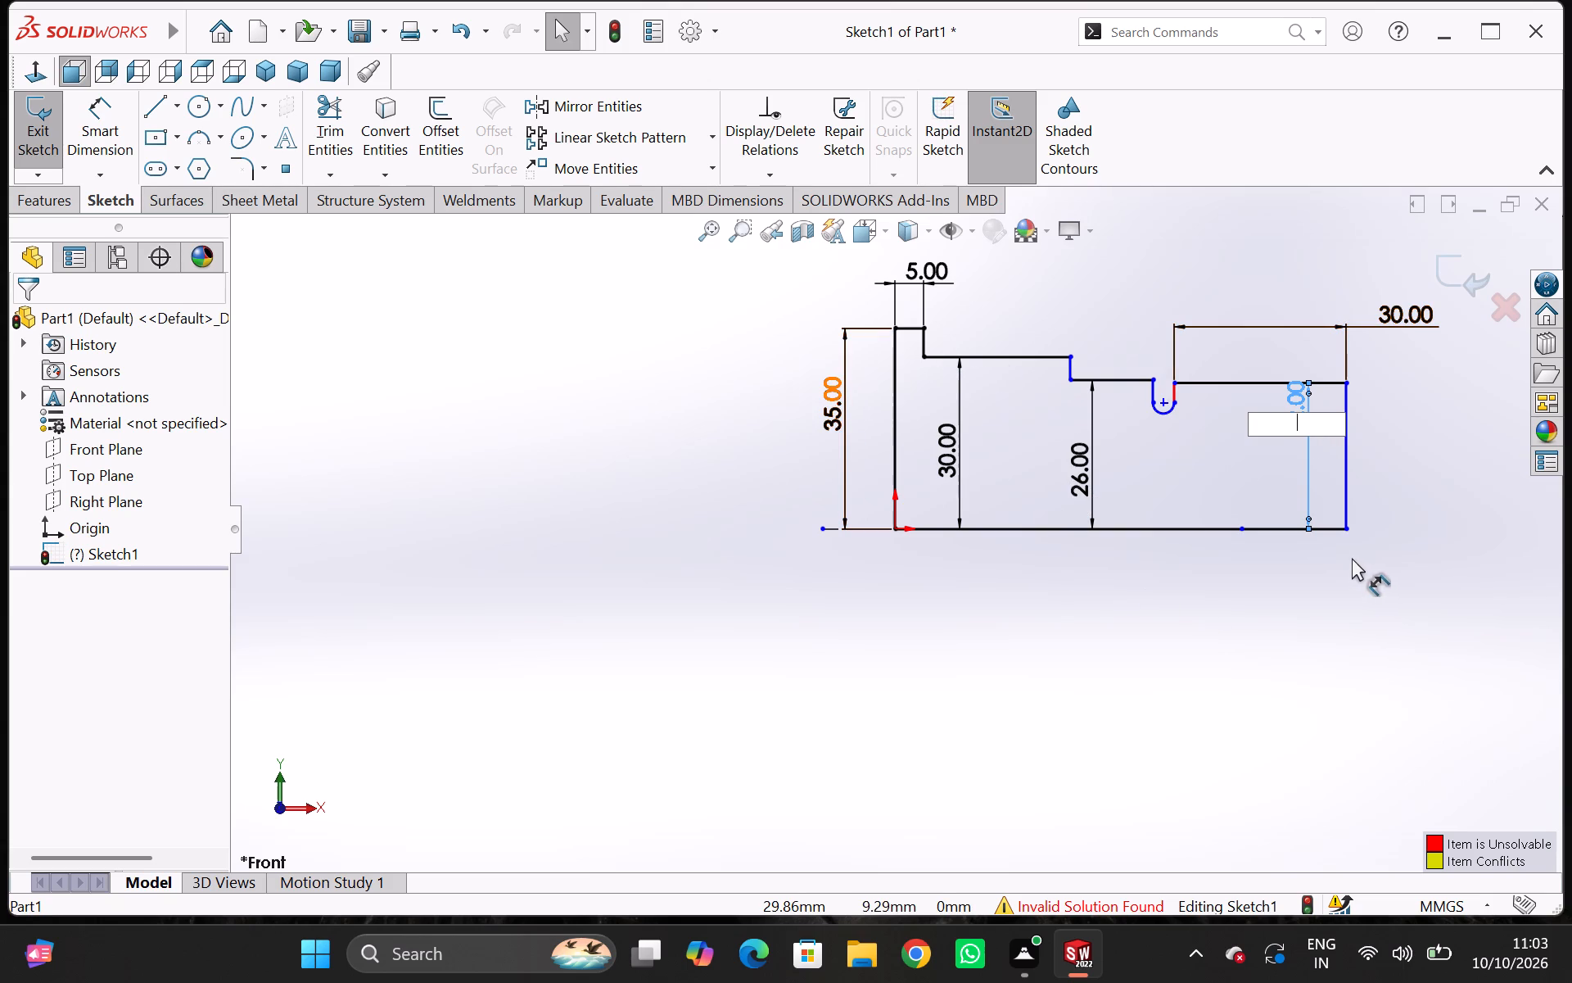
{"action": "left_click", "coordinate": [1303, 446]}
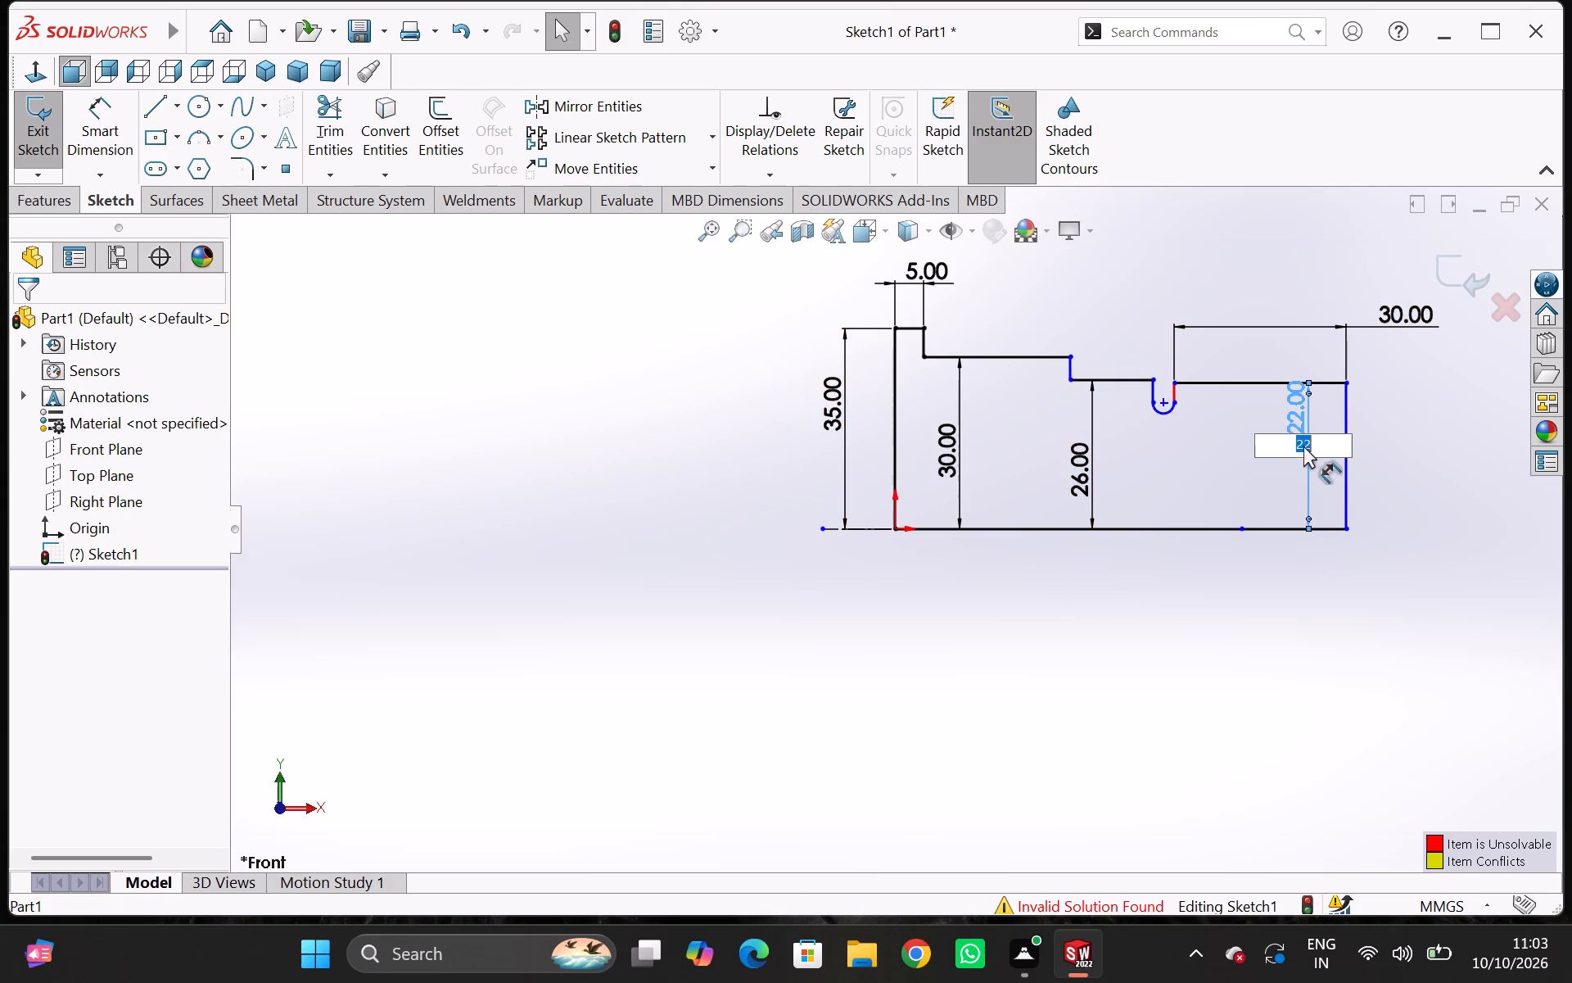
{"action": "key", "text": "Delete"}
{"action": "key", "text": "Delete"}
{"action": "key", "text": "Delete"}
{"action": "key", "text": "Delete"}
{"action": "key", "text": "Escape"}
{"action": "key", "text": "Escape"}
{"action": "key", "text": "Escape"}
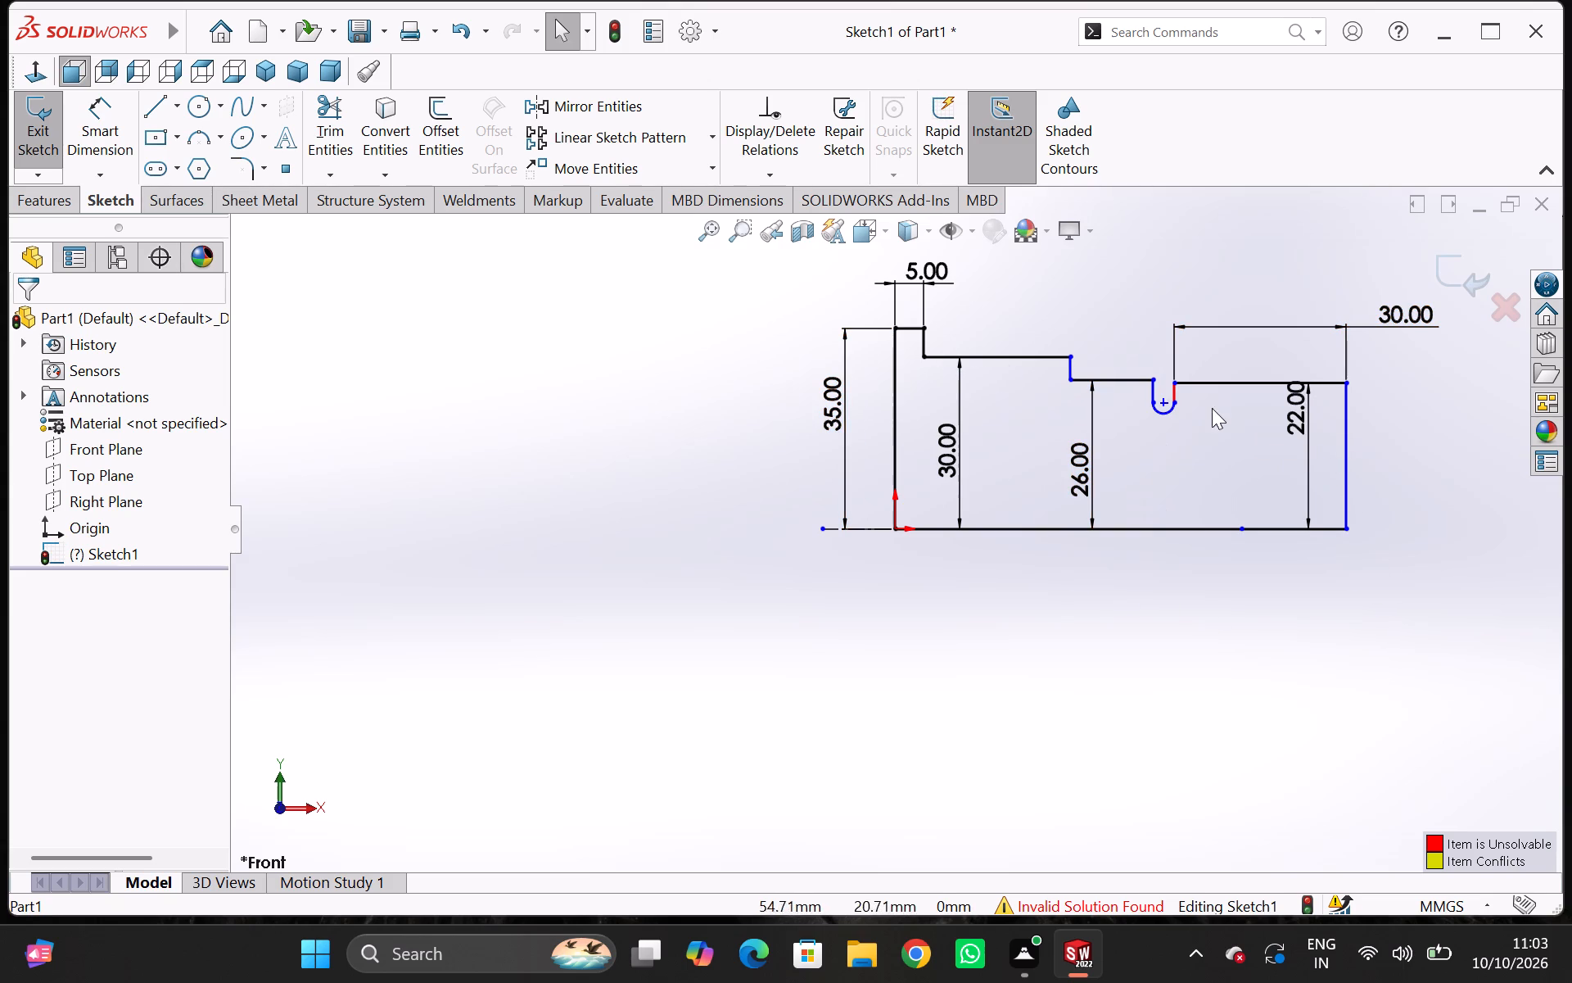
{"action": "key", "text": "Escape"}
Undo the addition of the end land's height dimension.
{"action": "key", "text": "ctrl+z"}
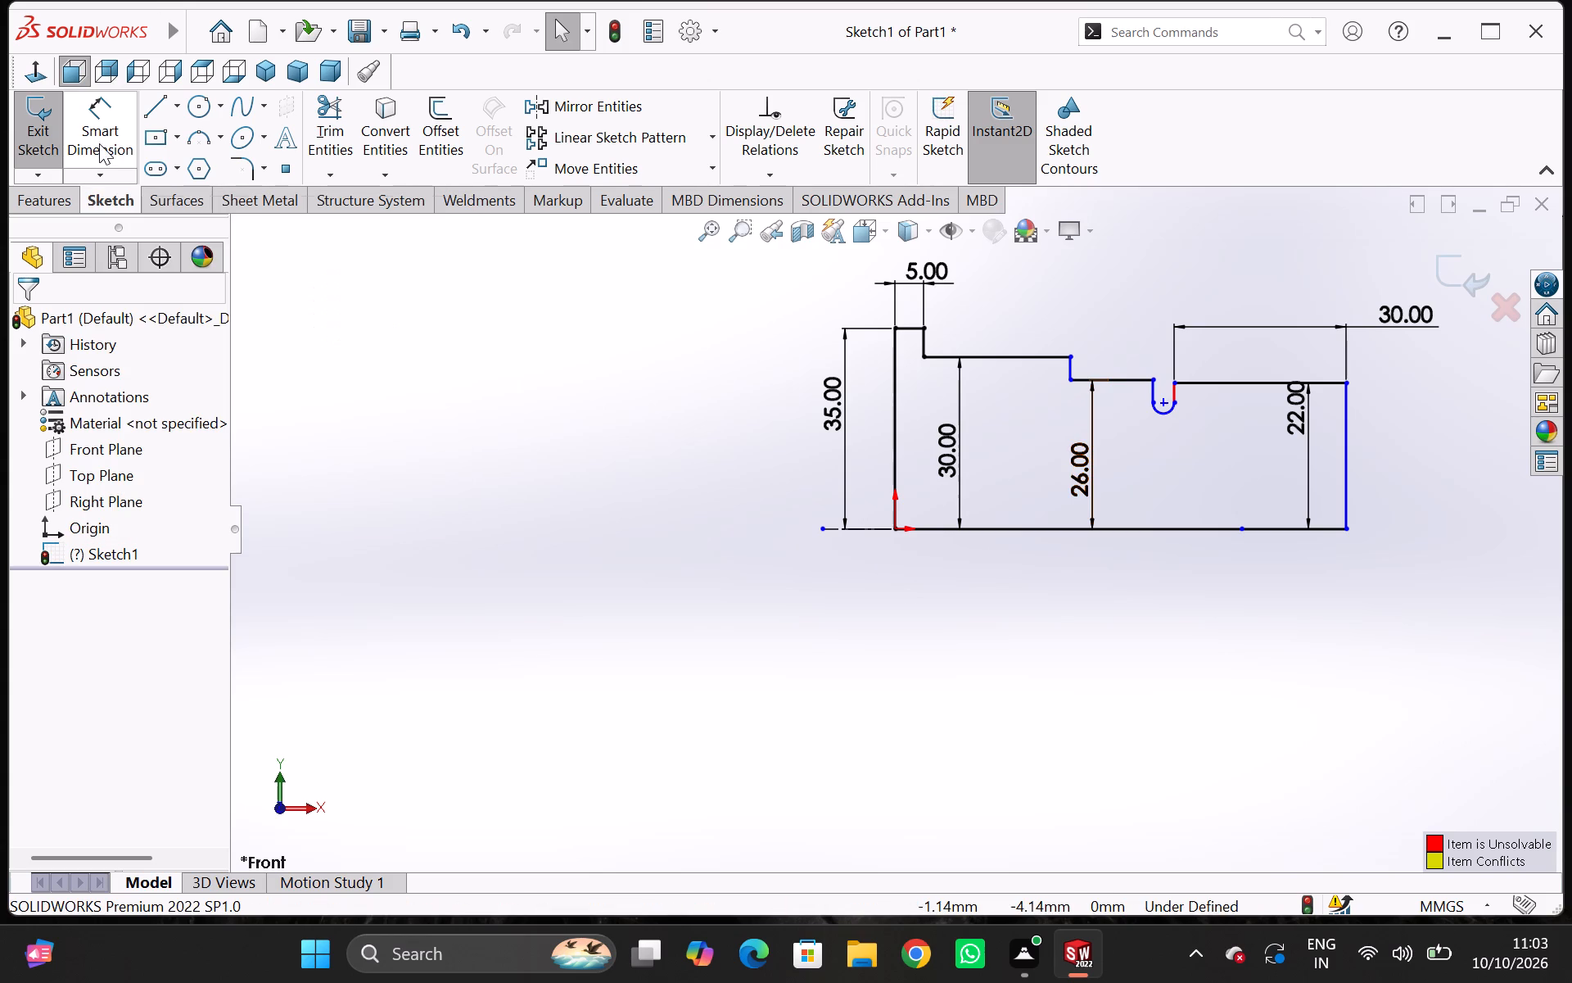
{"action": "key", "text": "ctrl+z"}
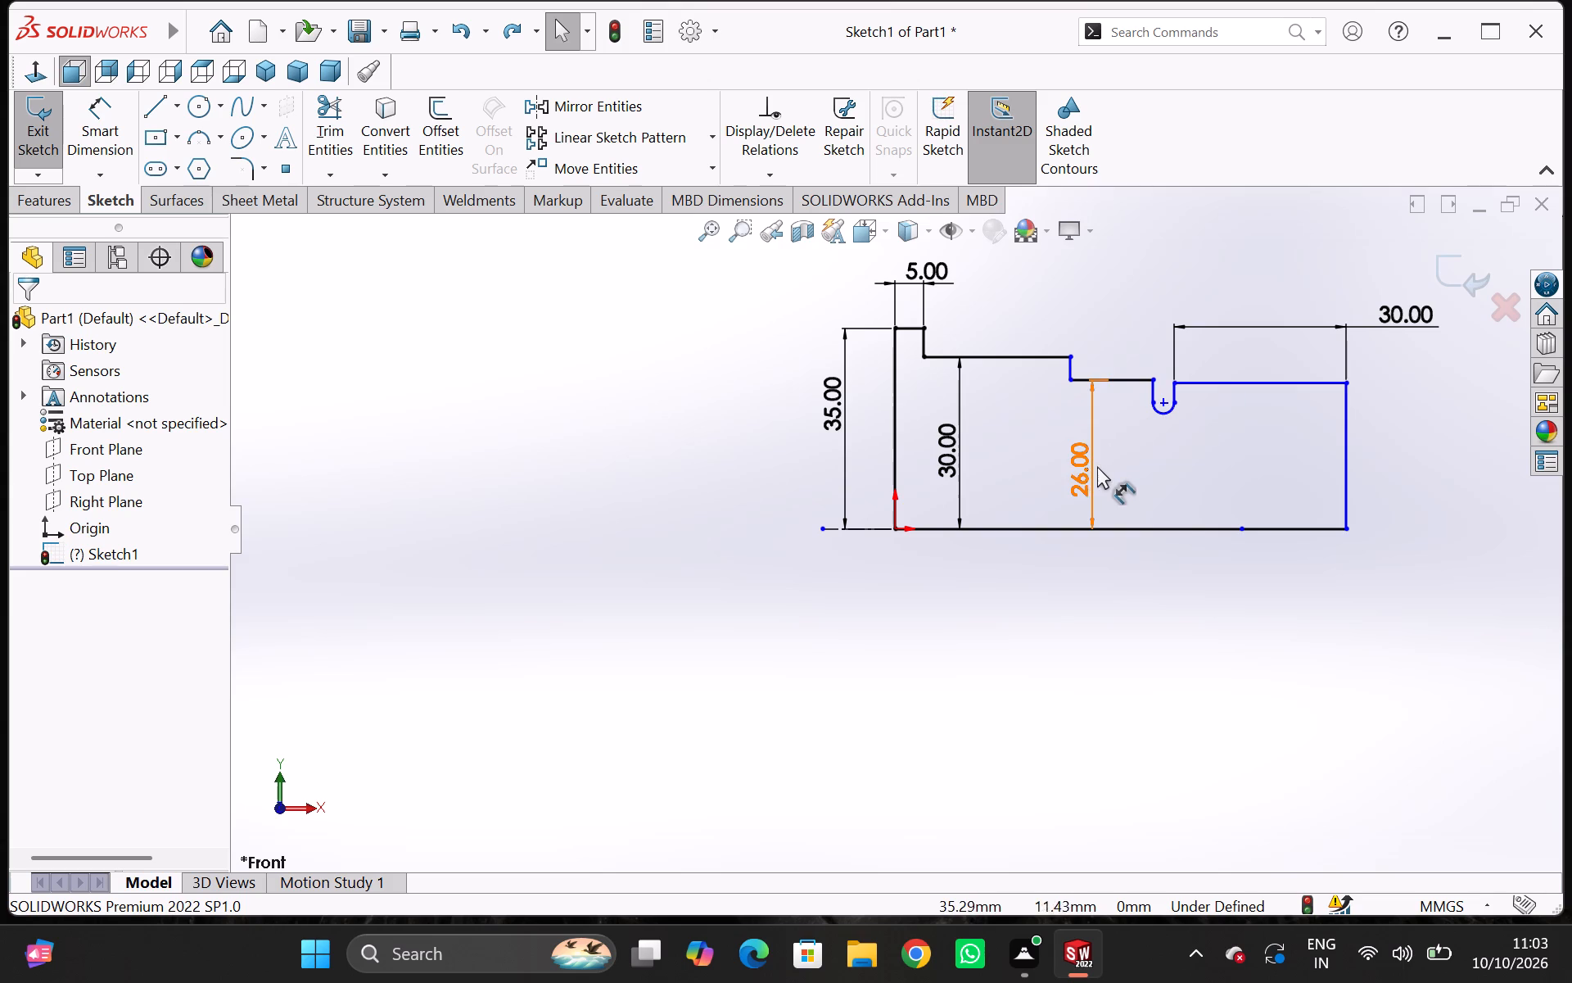
Dimension the profile's overall length along the base line, from the origin to the far end corner, as 120 mm.
{"action": "scroll", "coordinate": [1195, 391], "scroll_direction": "down", "scroll_amount": 3}
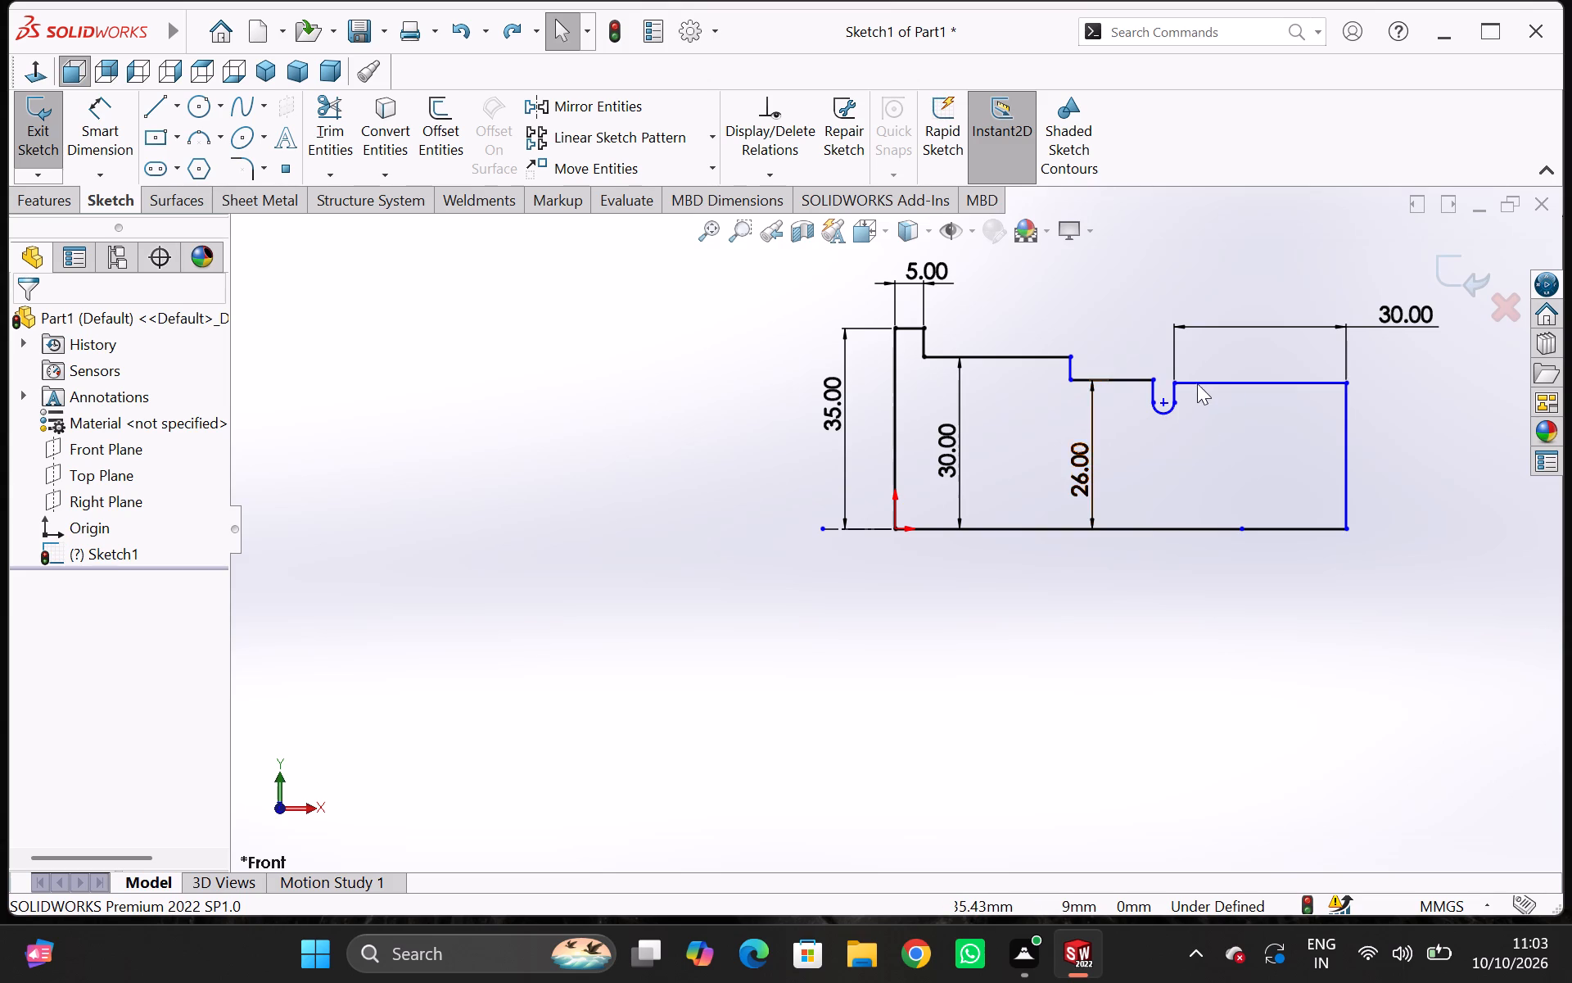
{"action": "scroll", "coordinate": [1197, 371], "scroll_direction": "down", "scroll_amount": 3}
{"action": "scroll", "coordinate": [1193, 371], "scroll_direction": "up", "scroll_amount": 2}
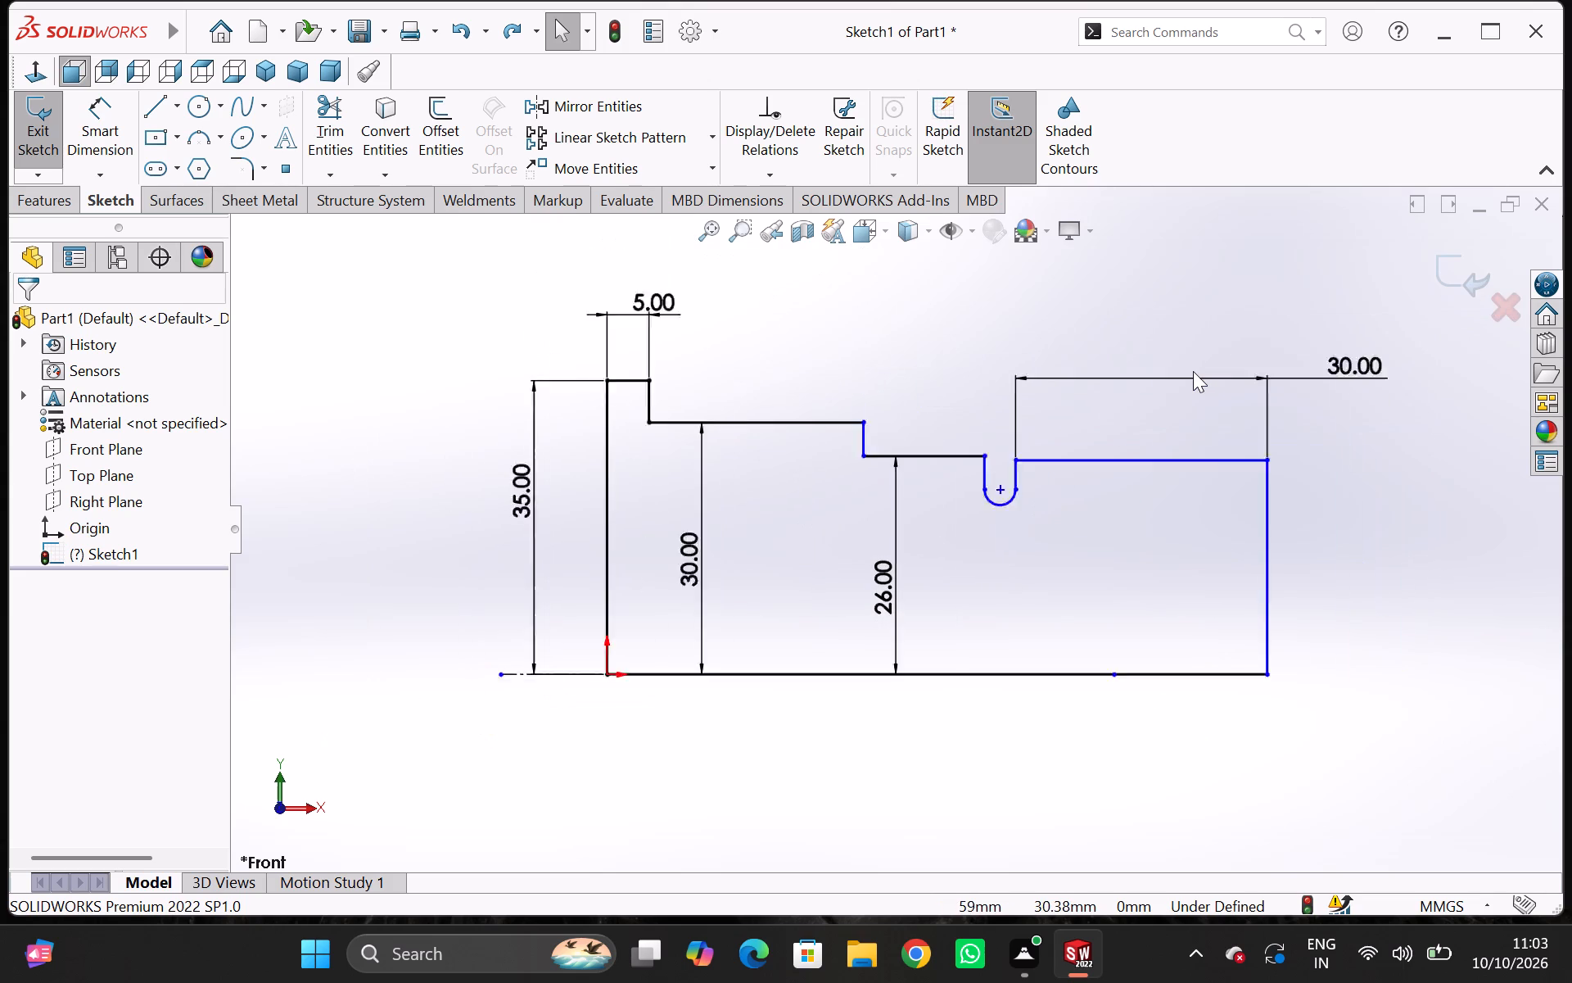
{"action": "scroll", "coordinate": [1193, 371], "scroll_direction": "up", "scroll_amount": 1}
{"action": "scroll", "coordinate": [1092, 505], "scroll_direction": "up", "scroll_amount": 2}
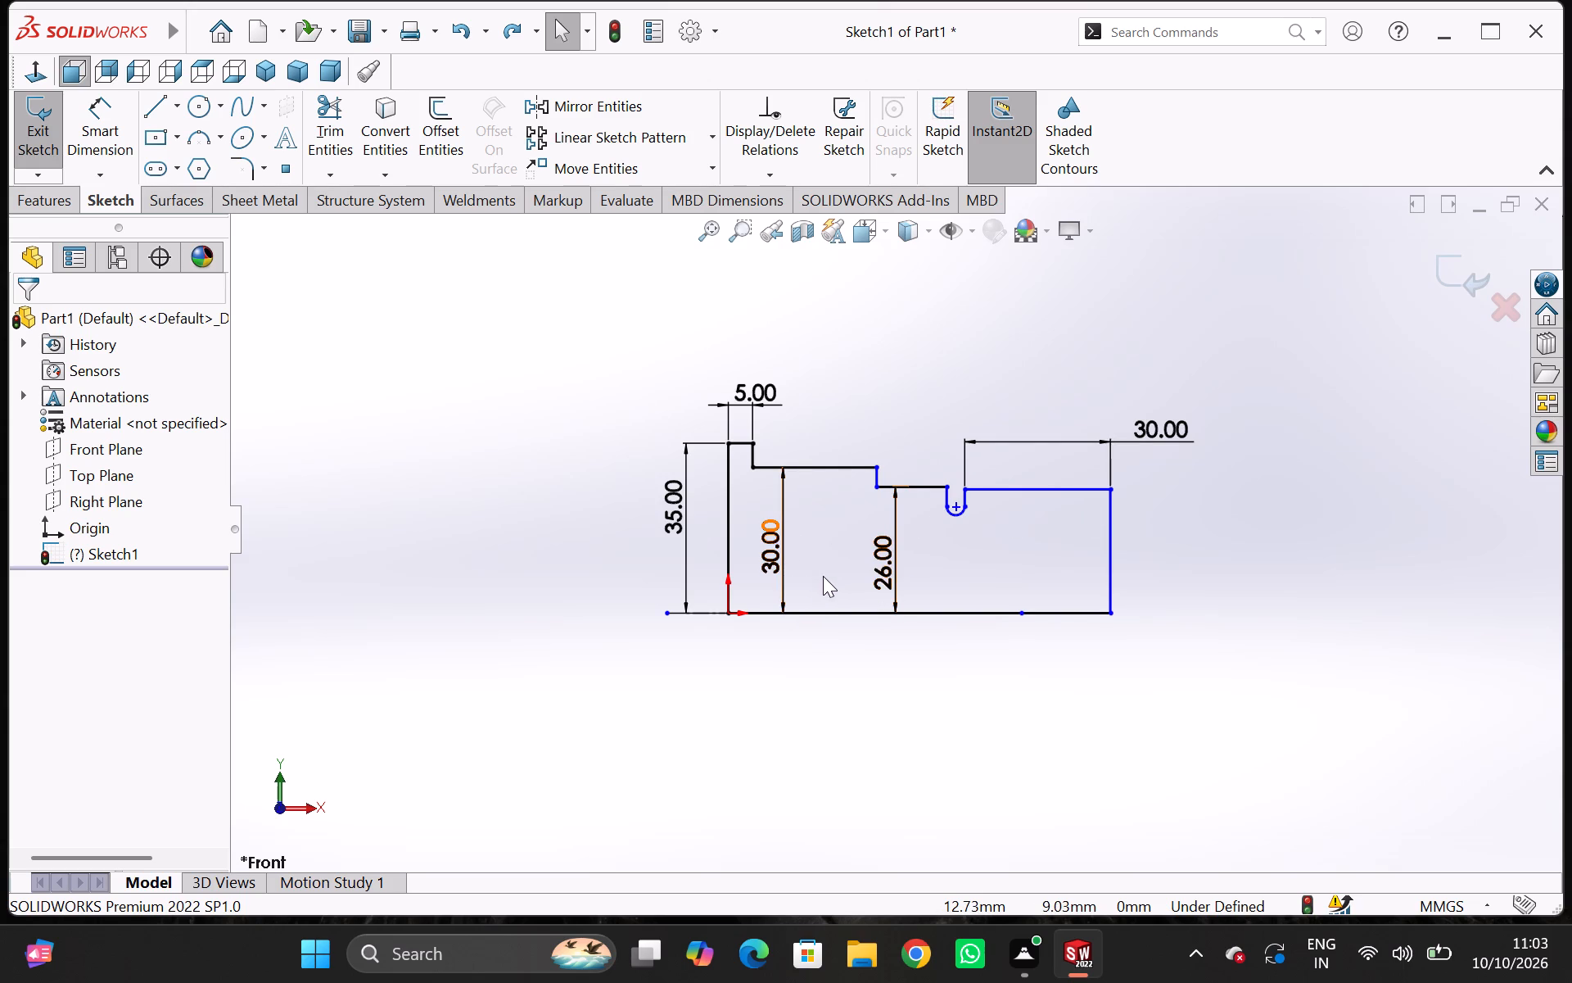
{"action": "left_click", "coordinate": [111, 133]}
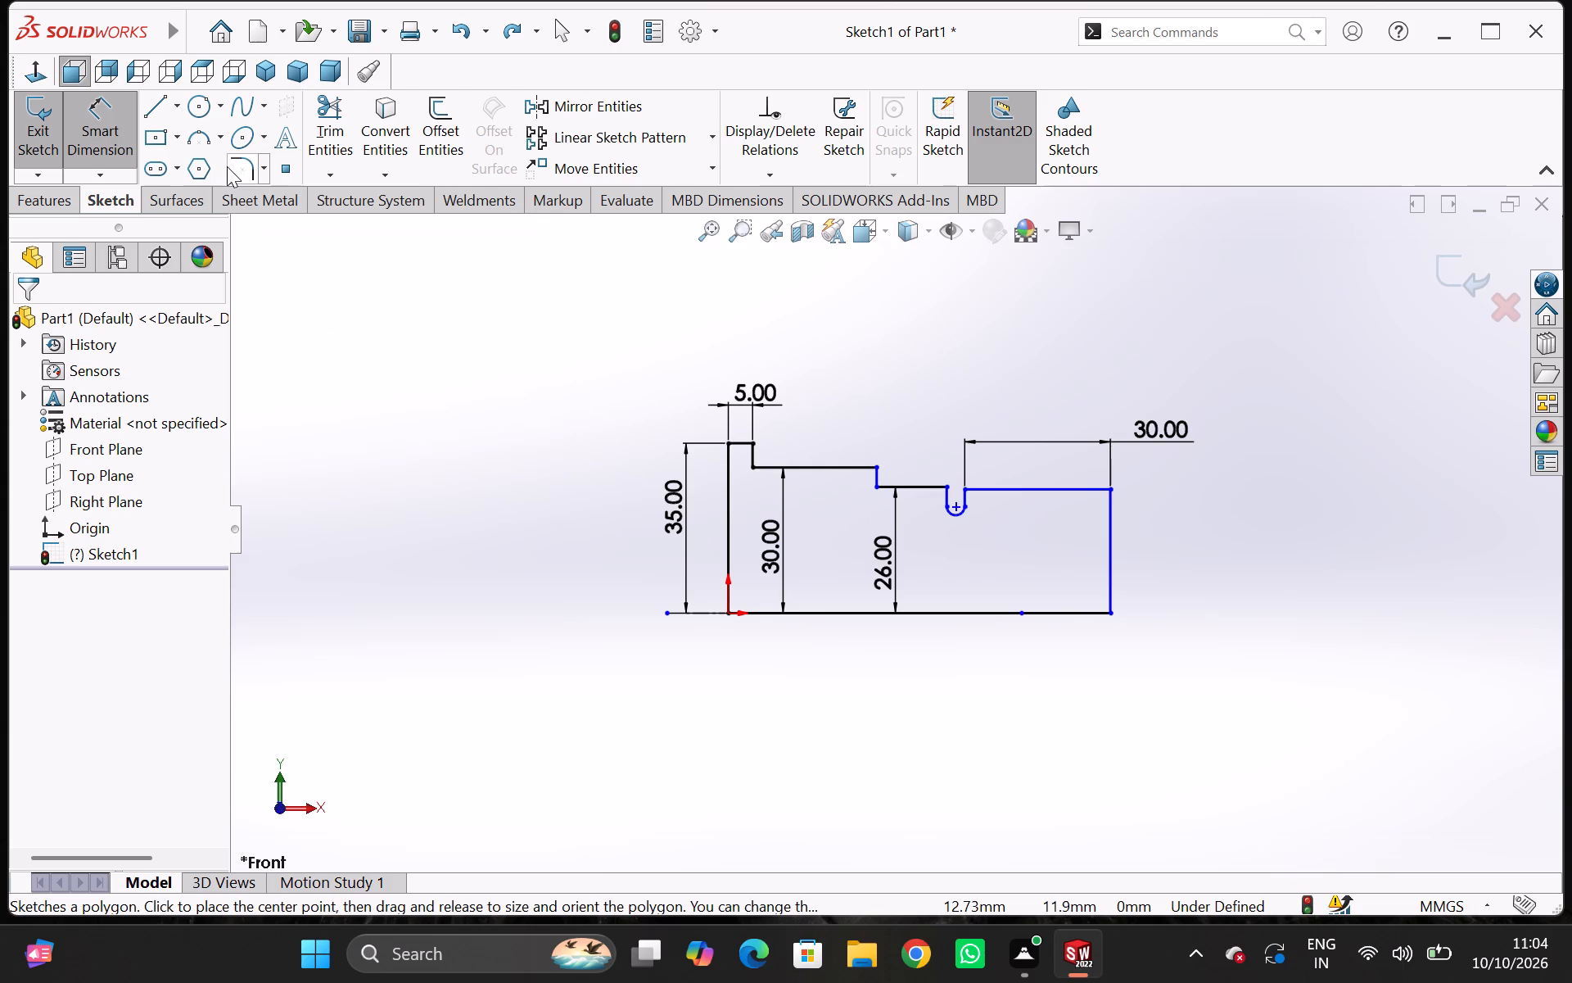
{"action": "left_click", "coordinate": [729, 615]}
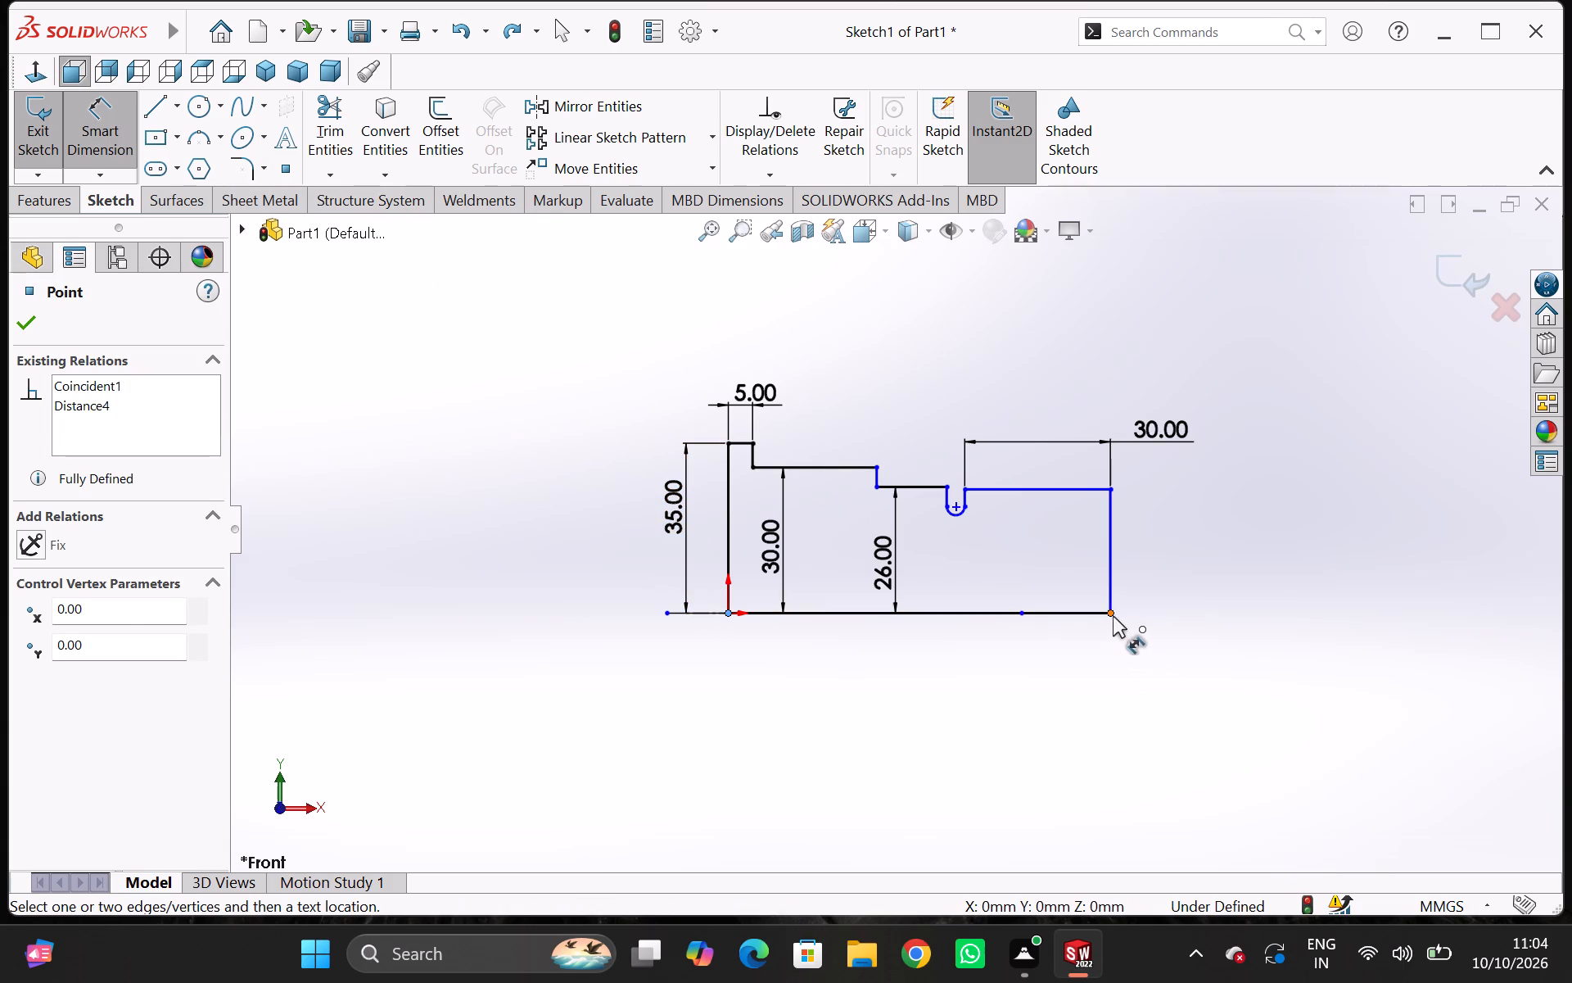
{"action": "left_click", "coordinate": [1113, 615]}
{"action": "left_click", "coordinate": [1078, 670]}
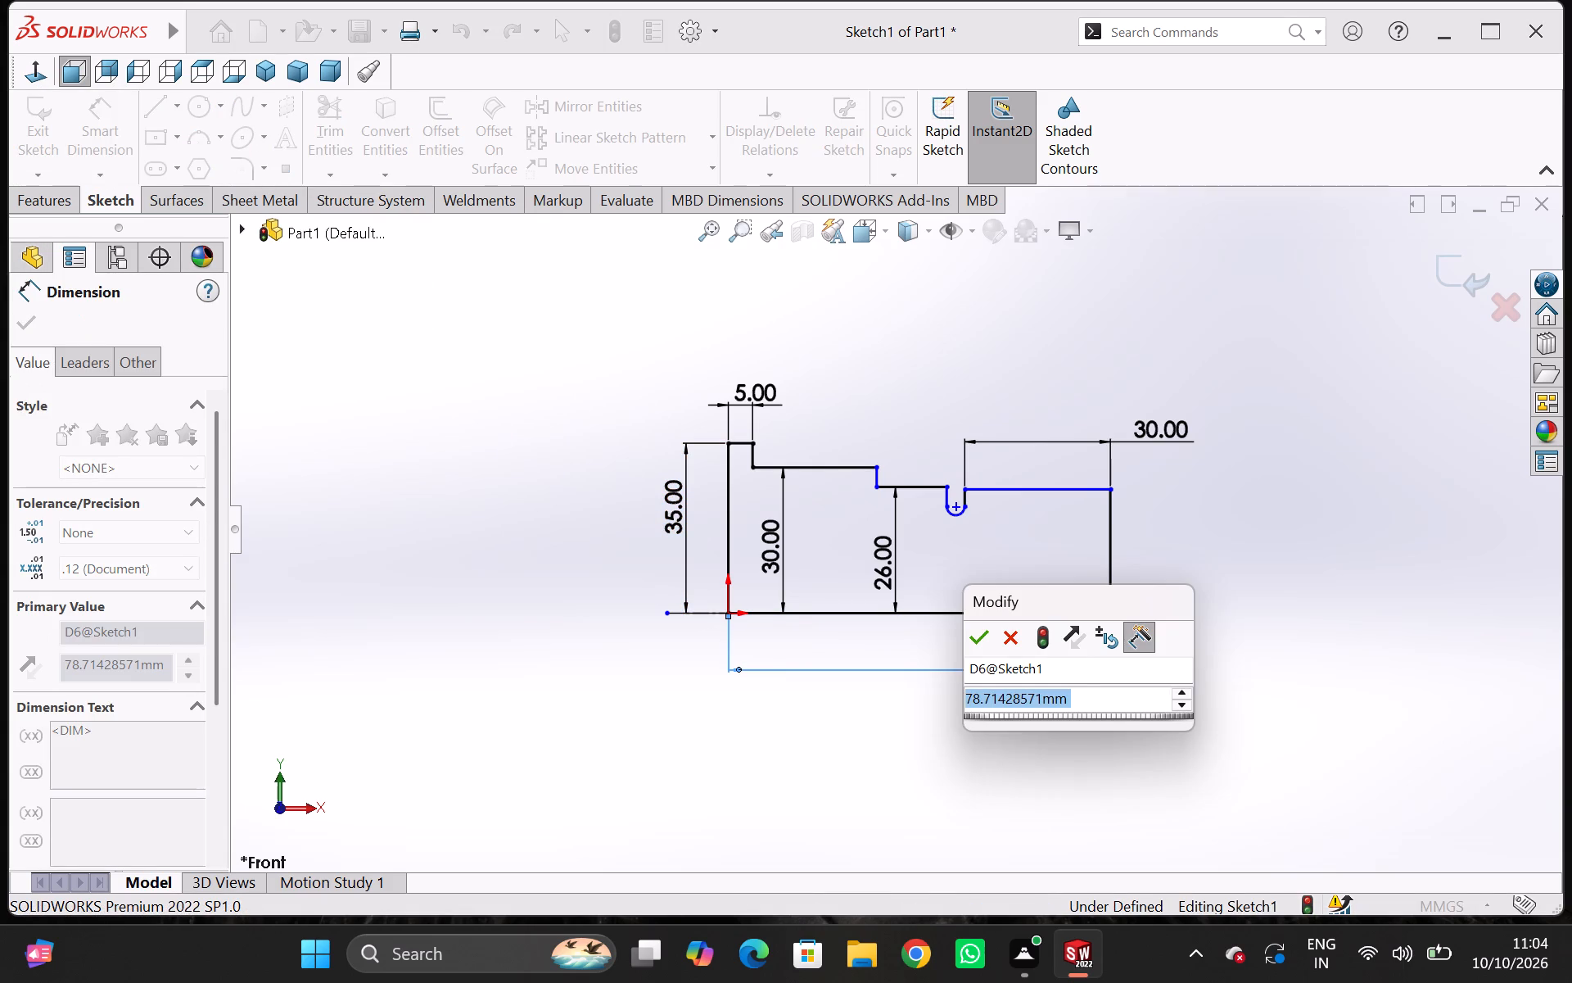
{"action": "type", "text": "120"}
{"action": "key", "text": "Return"}
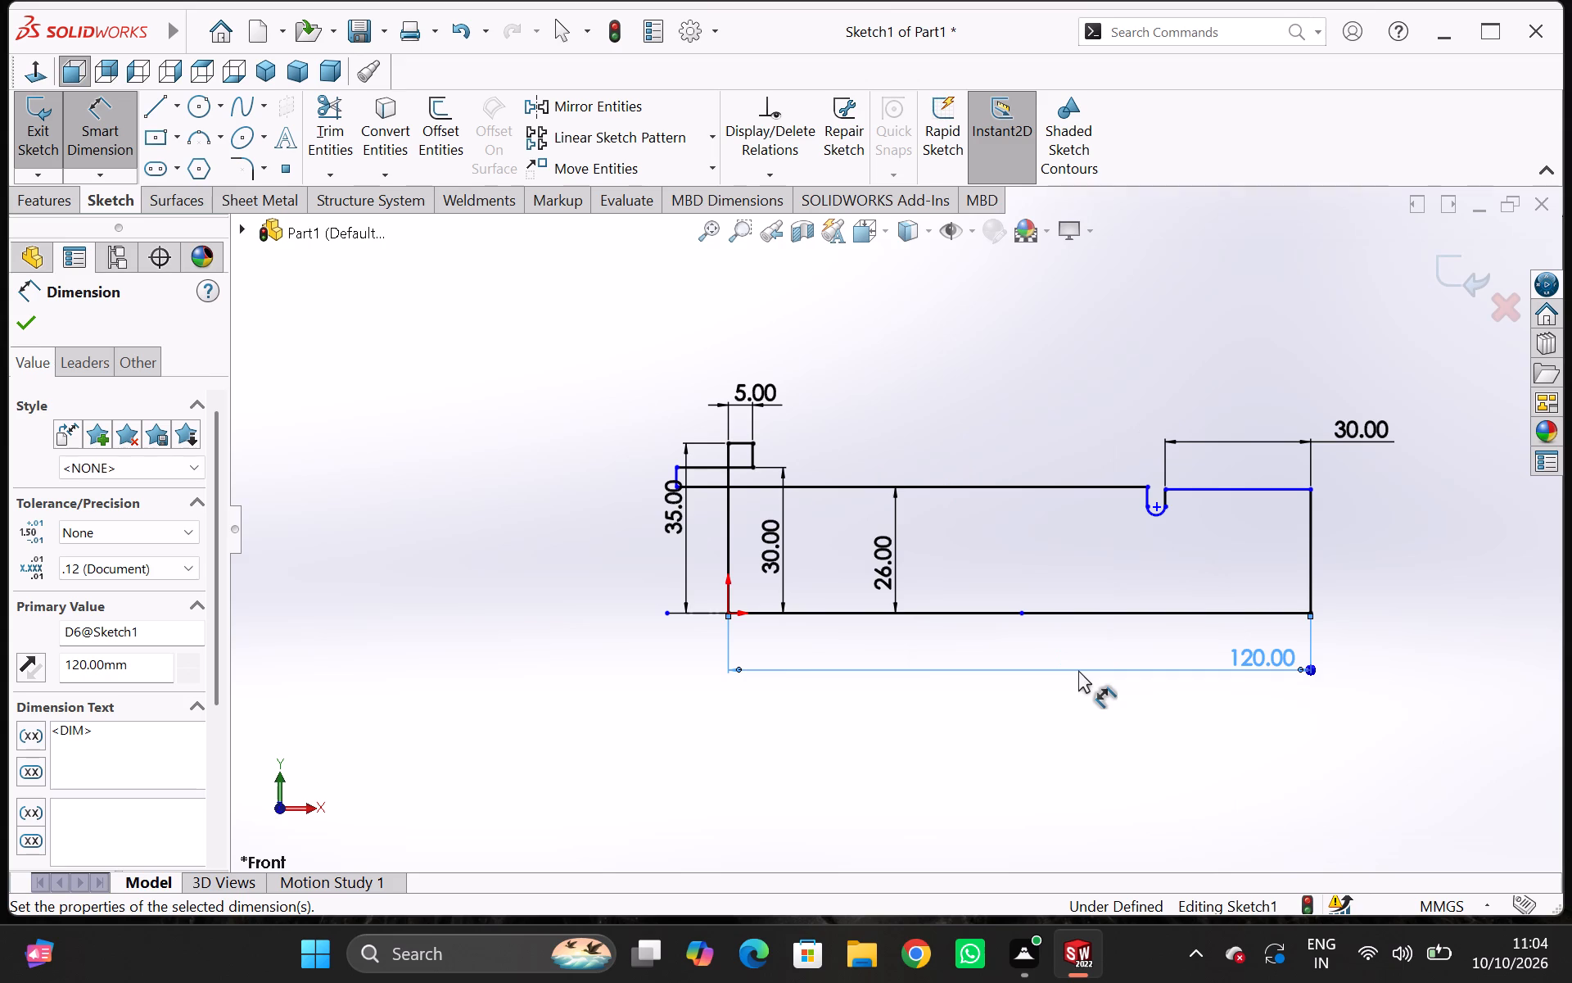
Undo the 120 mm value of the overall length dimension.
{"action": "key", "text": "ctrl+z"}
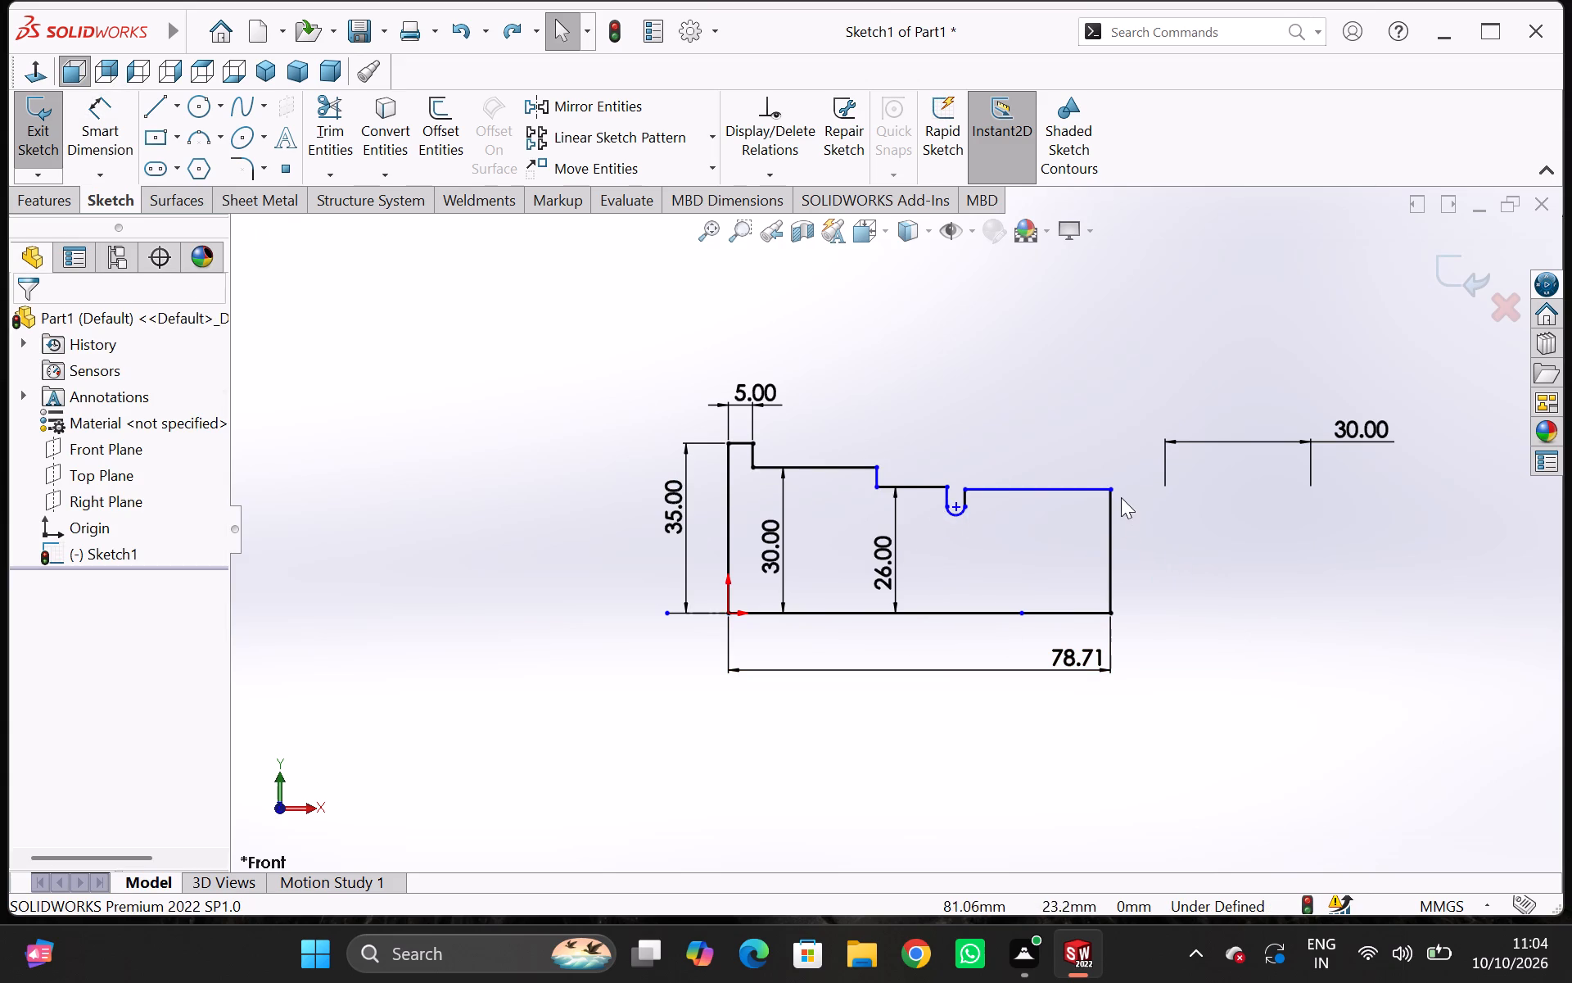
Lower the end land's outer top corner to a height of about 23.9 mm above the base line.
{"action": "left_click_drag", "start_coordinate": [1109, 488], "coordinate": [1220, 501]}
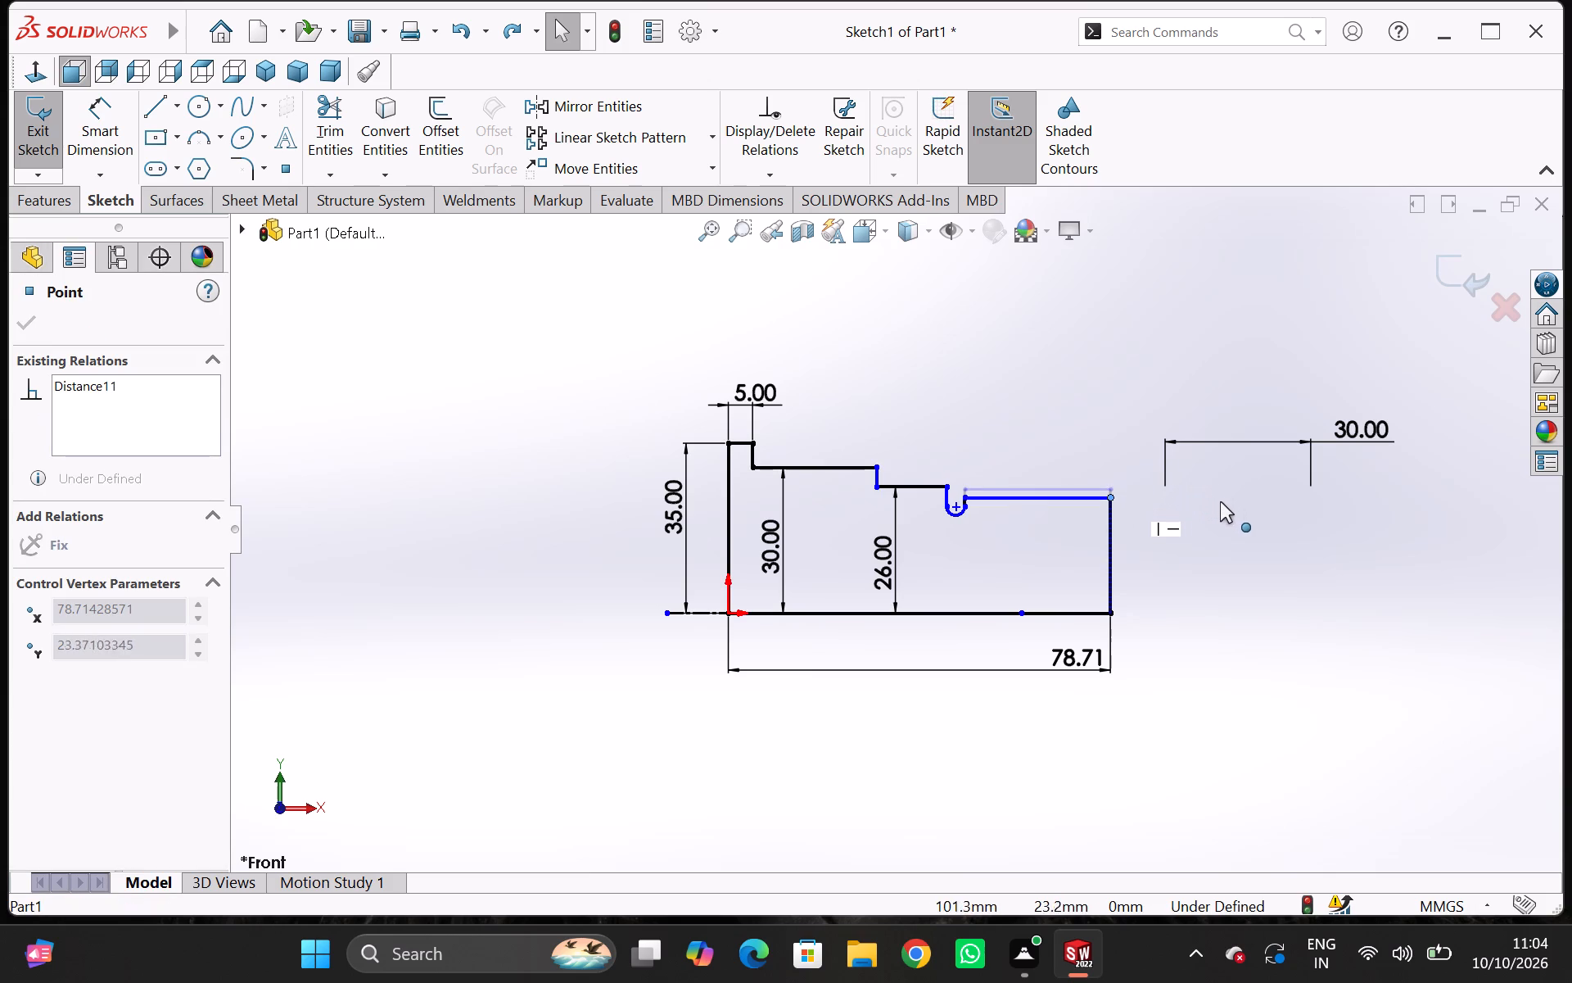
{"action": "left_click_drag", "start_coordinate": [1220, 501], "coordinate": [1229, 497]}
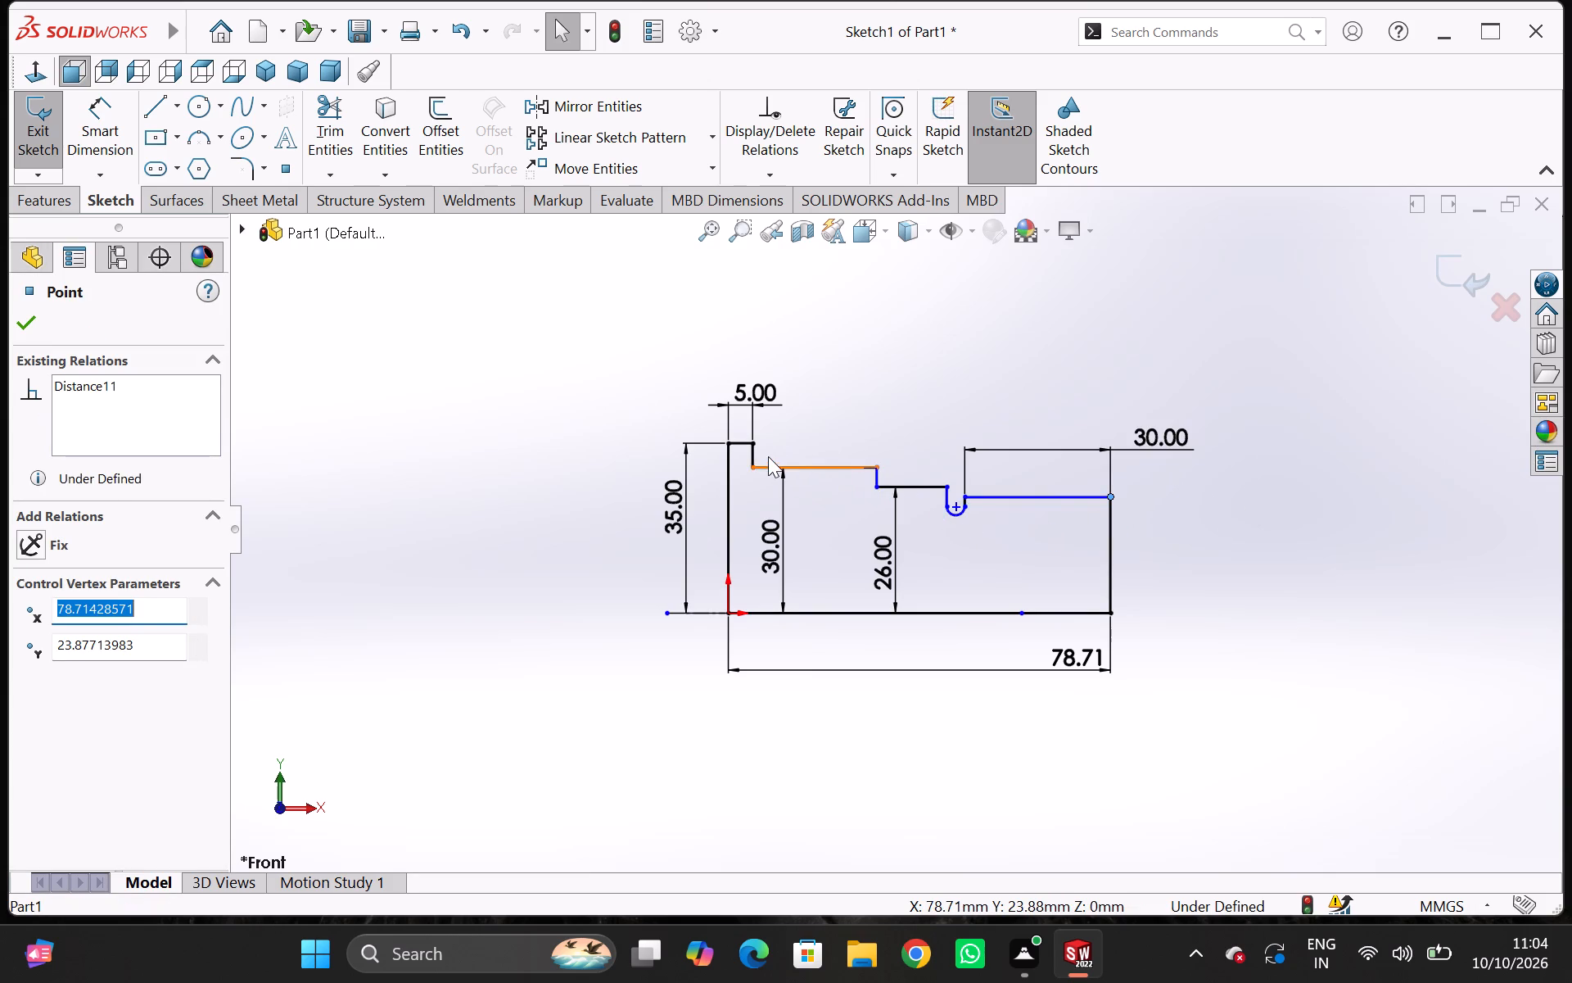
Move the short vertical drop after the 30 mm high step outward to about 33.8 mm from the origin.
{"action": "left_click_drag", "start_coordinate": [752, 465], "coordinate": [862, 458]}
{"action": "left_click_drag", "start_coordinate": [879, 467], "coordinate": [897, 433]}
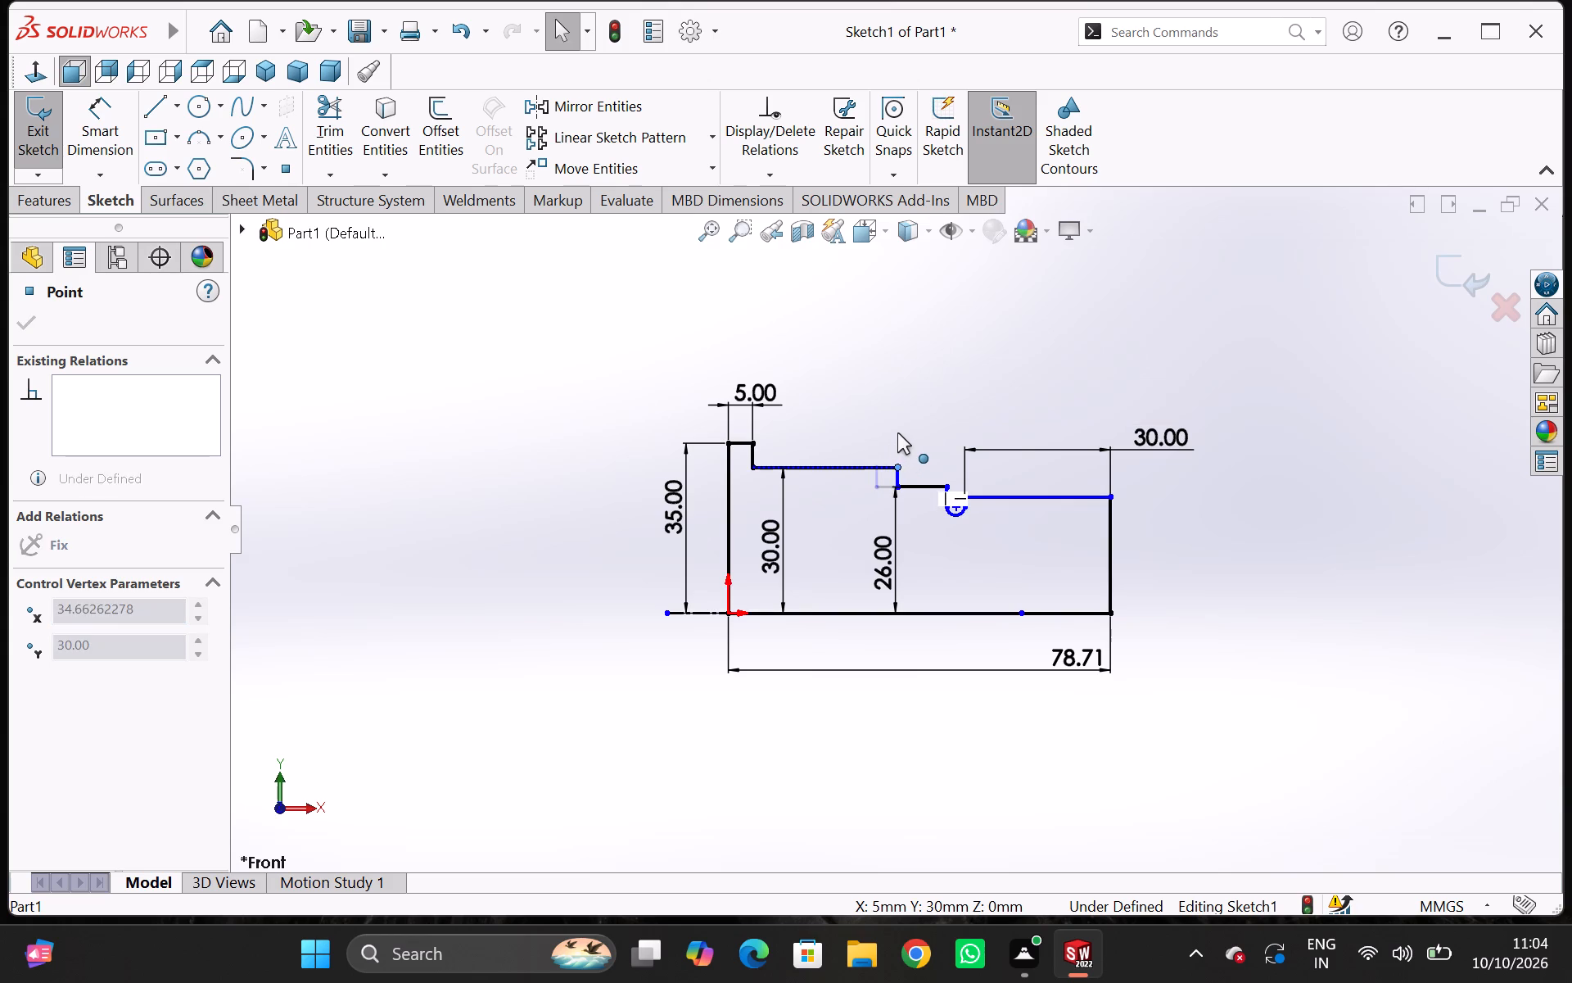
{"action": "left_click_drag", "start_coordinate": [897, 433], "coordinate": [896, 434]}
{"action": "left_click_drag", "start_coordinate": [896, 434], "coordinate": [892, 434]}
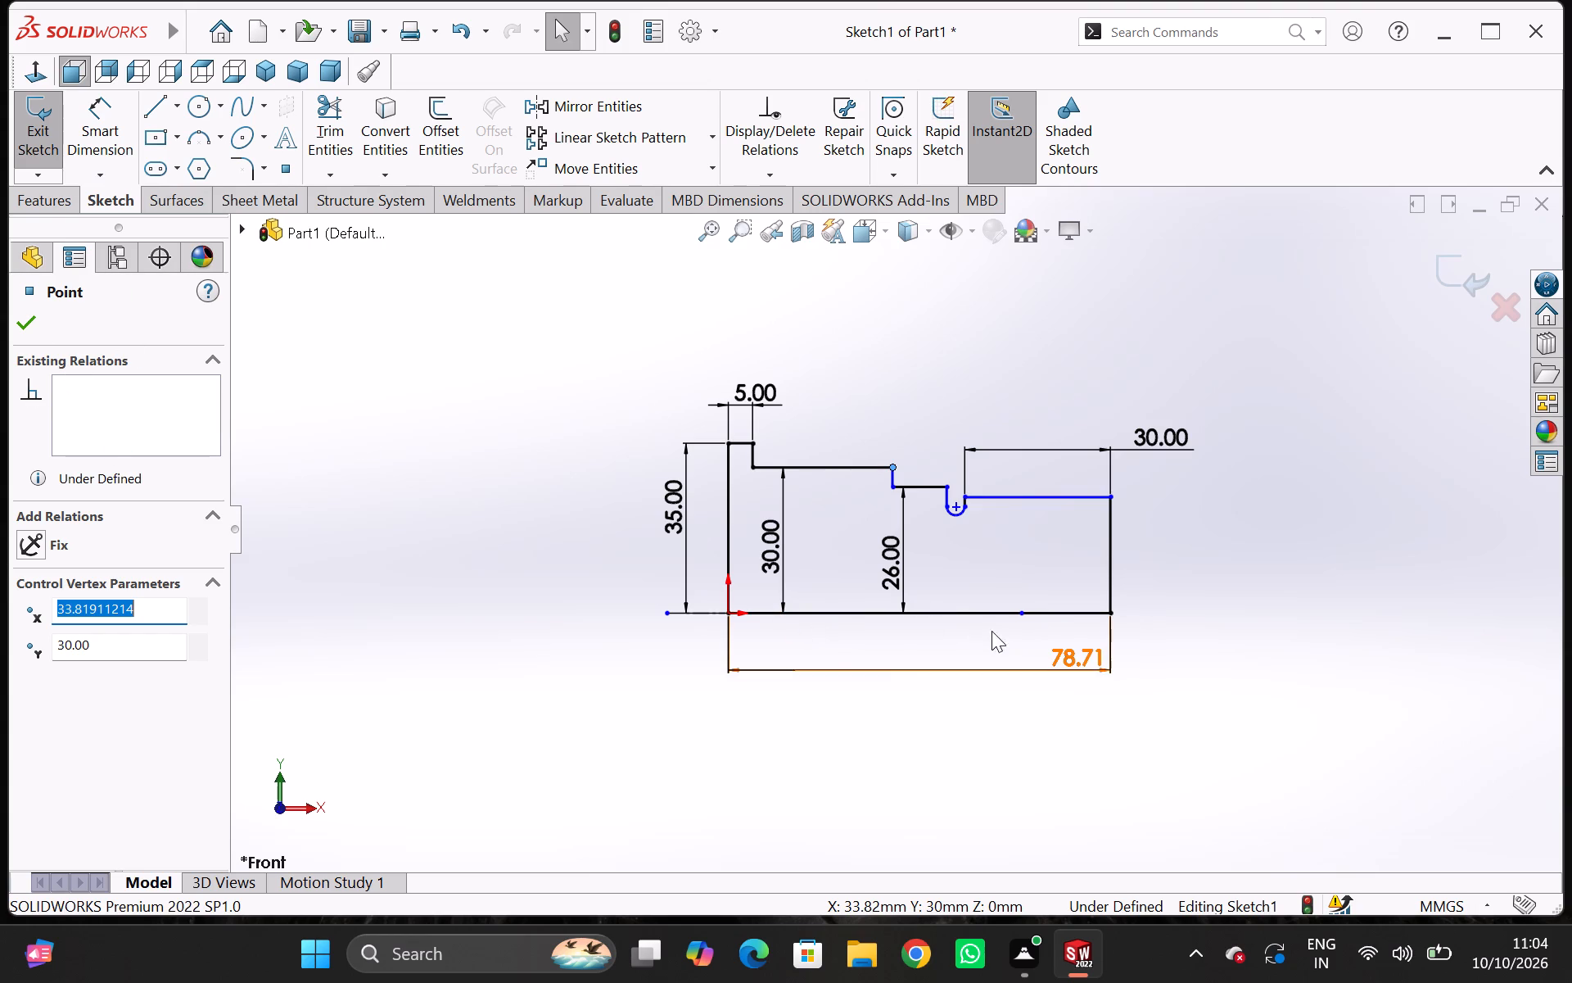
Set the overall length dimension below the base line to 120 mm.
{"action": "double_click", "coordinate": [1064, 653]}
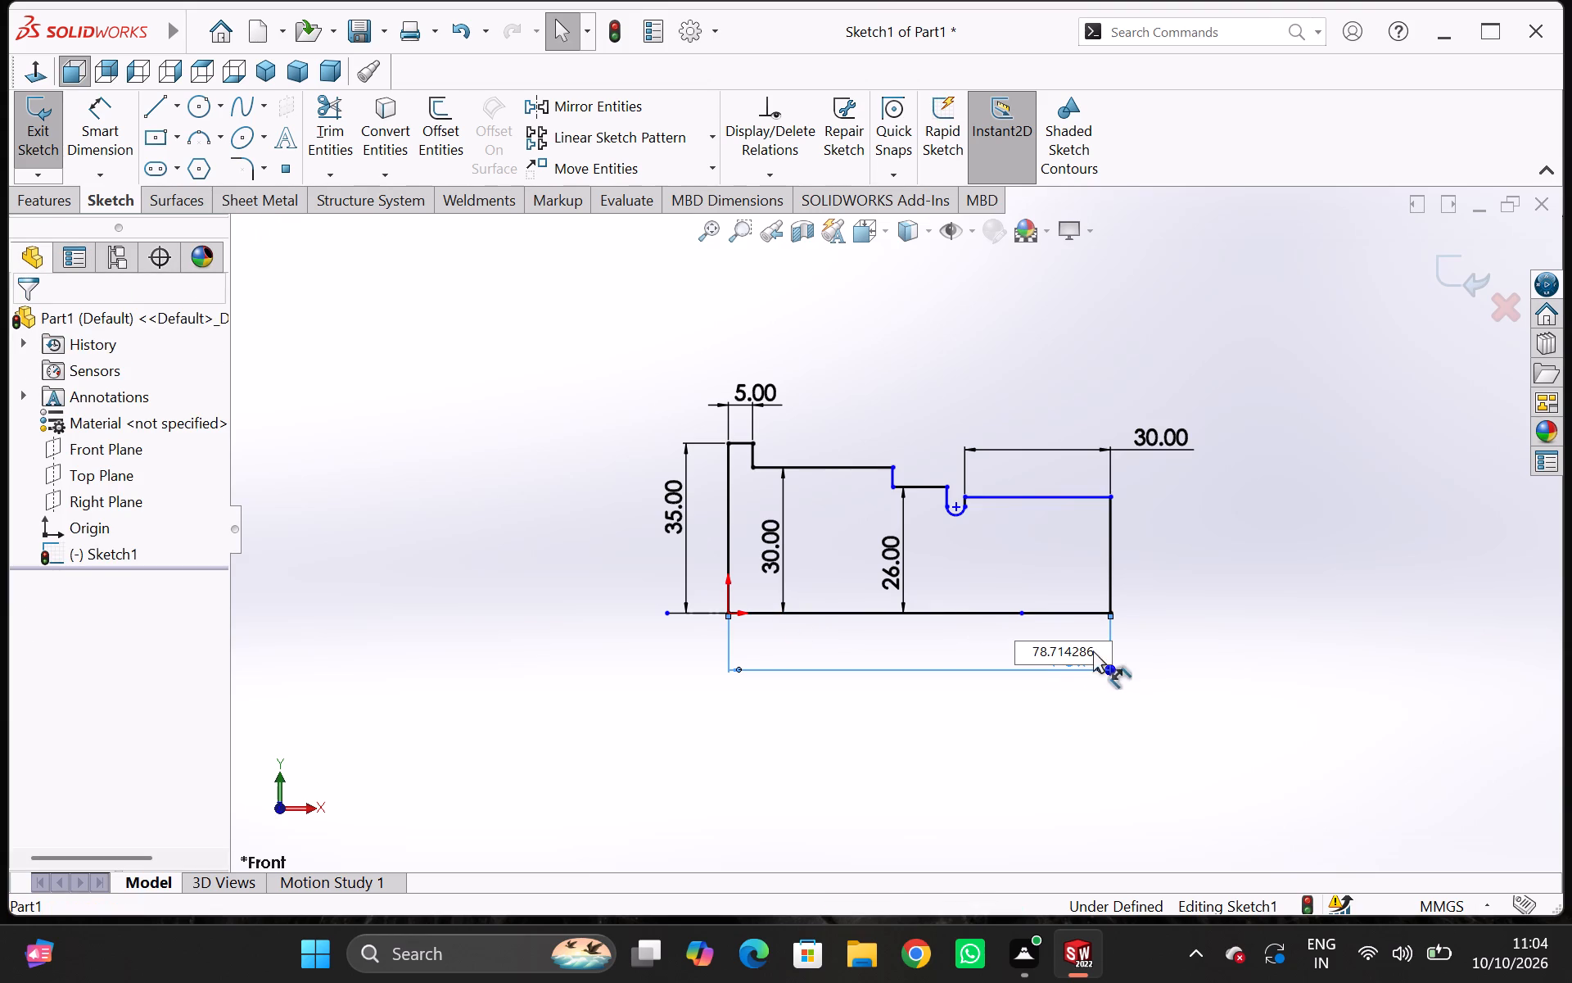
{"action": "left_click_drag", "start_coordinate": [1102, 647], "coordinate": [917, 658]}
{"action": "type", "text": "120"}
{"action": "key", "text": "Return"}
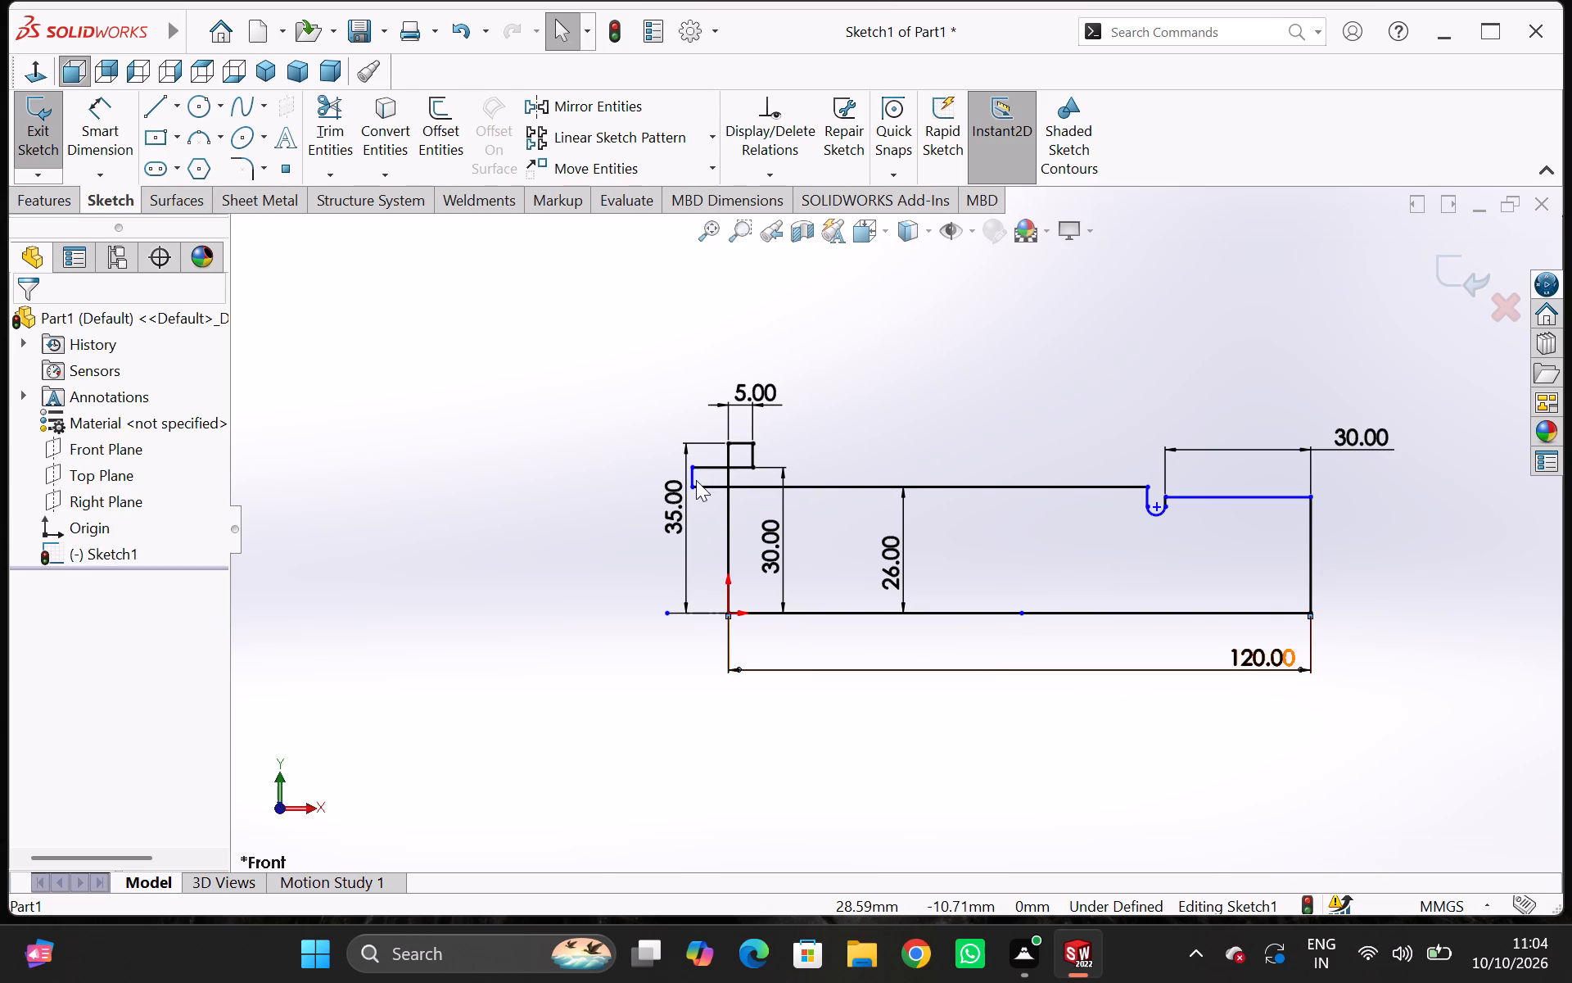
Move the folded-back vertical drop between the 30 mm and 26 mm high steps to about 31.3 mm from the origin.
{"action": "left_click_drag", "start_coordinate": [692, 488], "coordinate": [740, 493]}
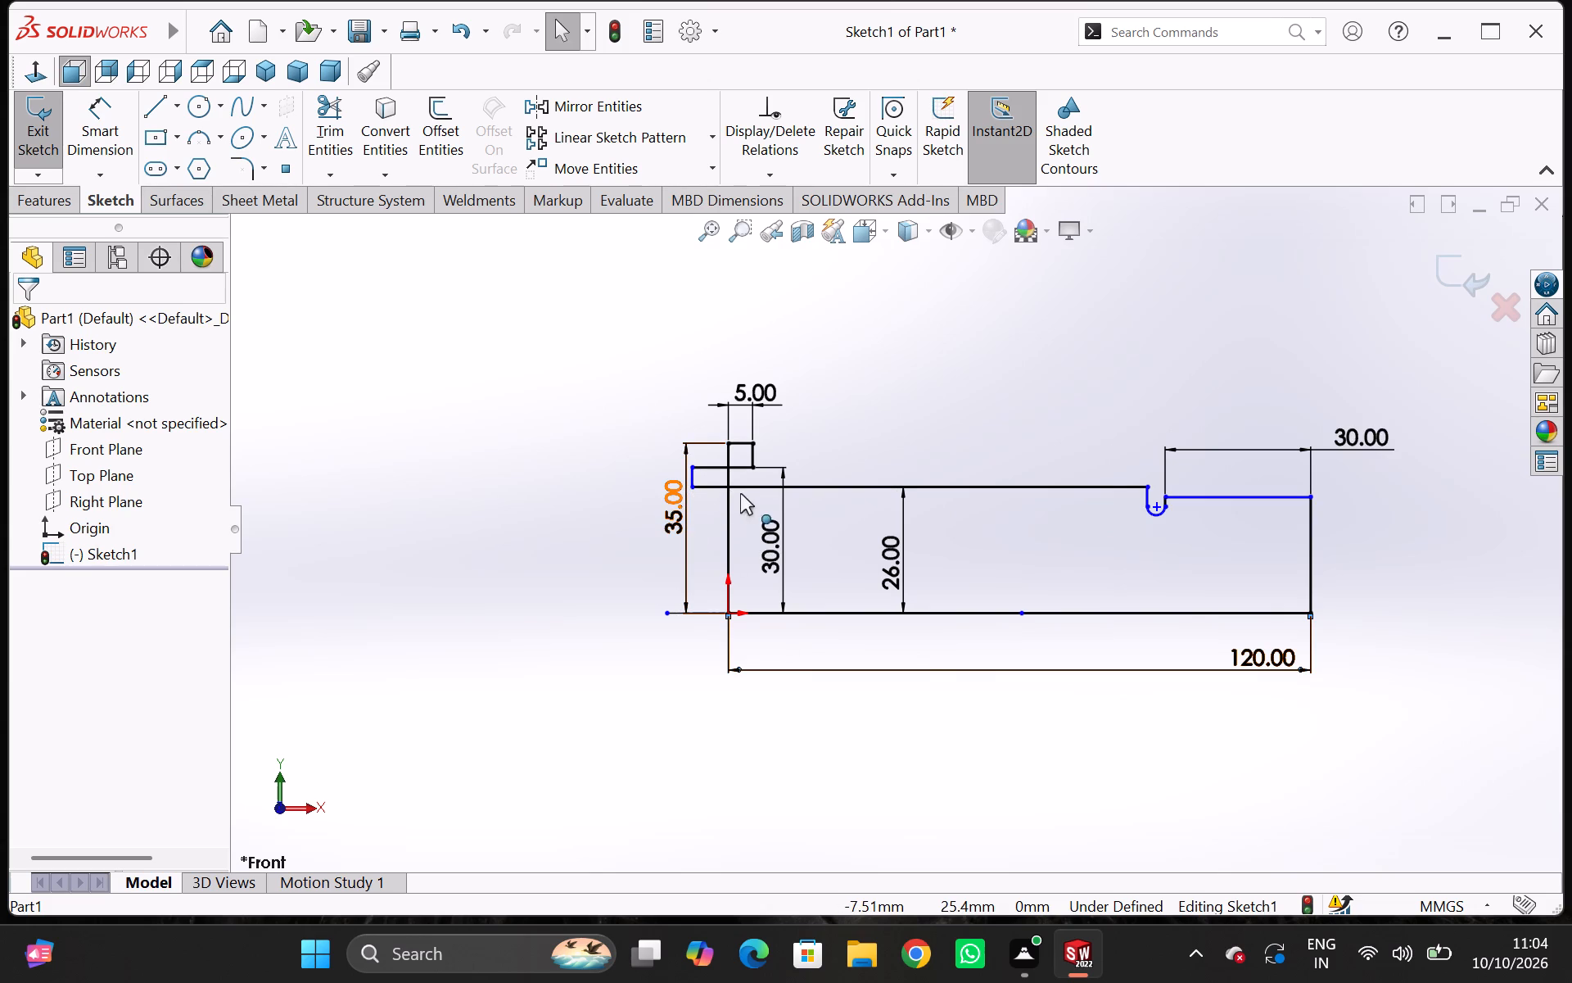
{"action": "left_click_drag", "start_coordinate": [740, 493], "coordinate": [719, 482]}
{"action": "left_click_drag", "start_coordinate": [720, 485], "coordinate": [880, 469]}
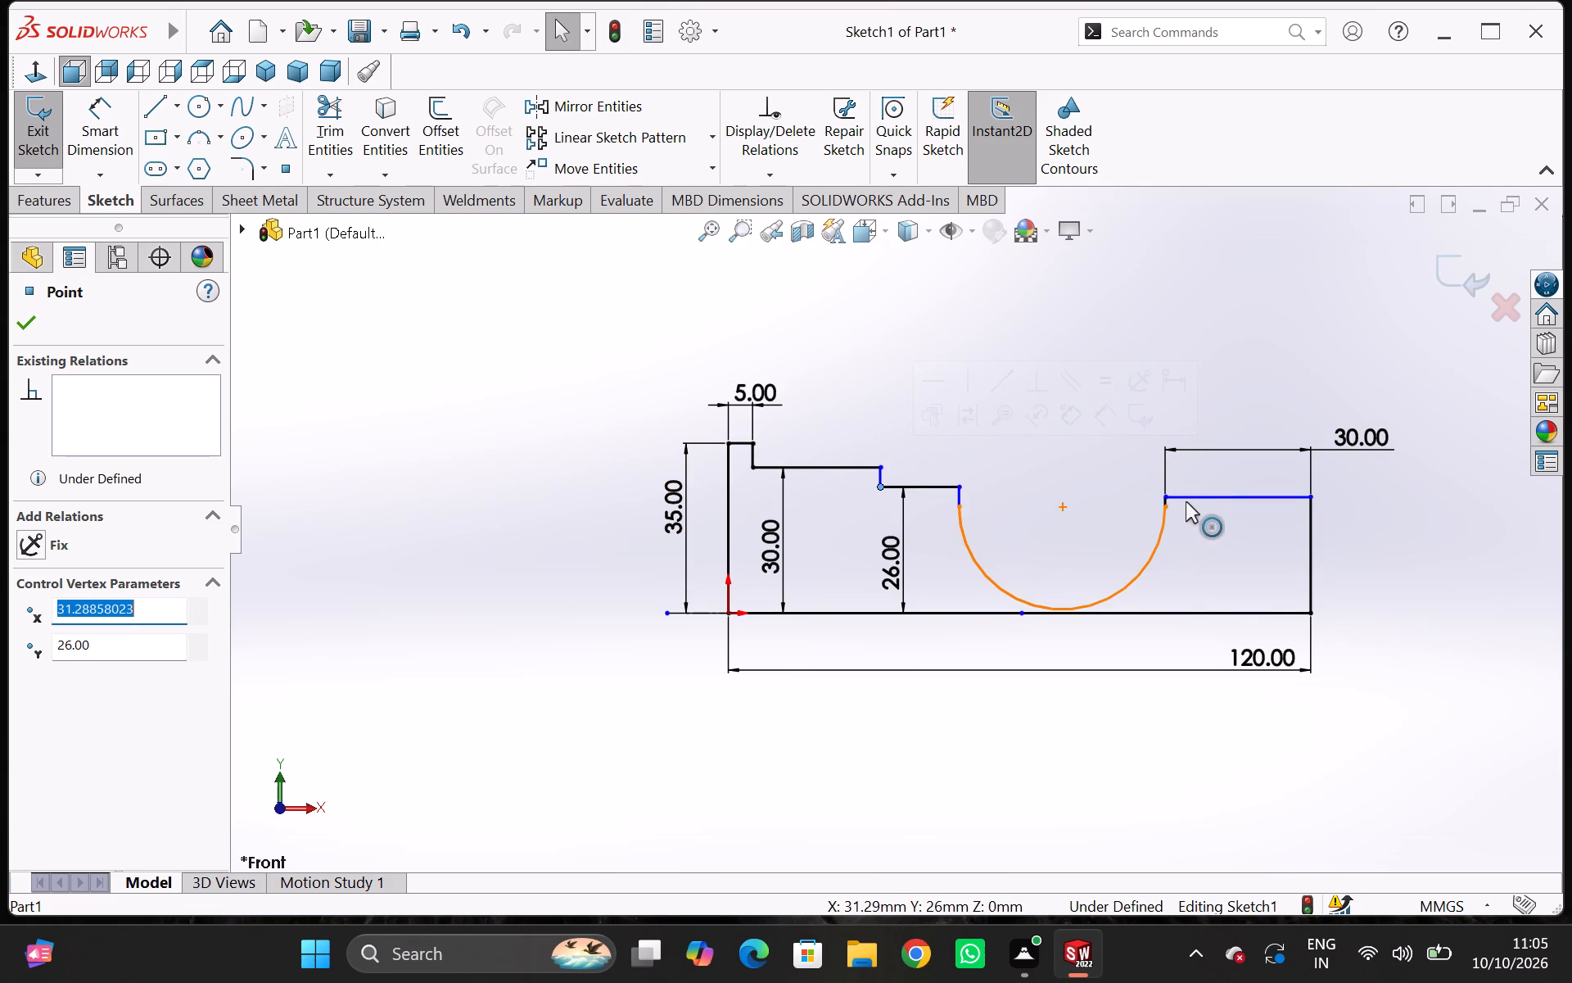
Raise the end land's corner at the groove wall to a height of about 38.4 mm above the base line.
{"action": "left_click_drag", "start_coordinate": [1168, 499], "coordinate": [1158, 478]}
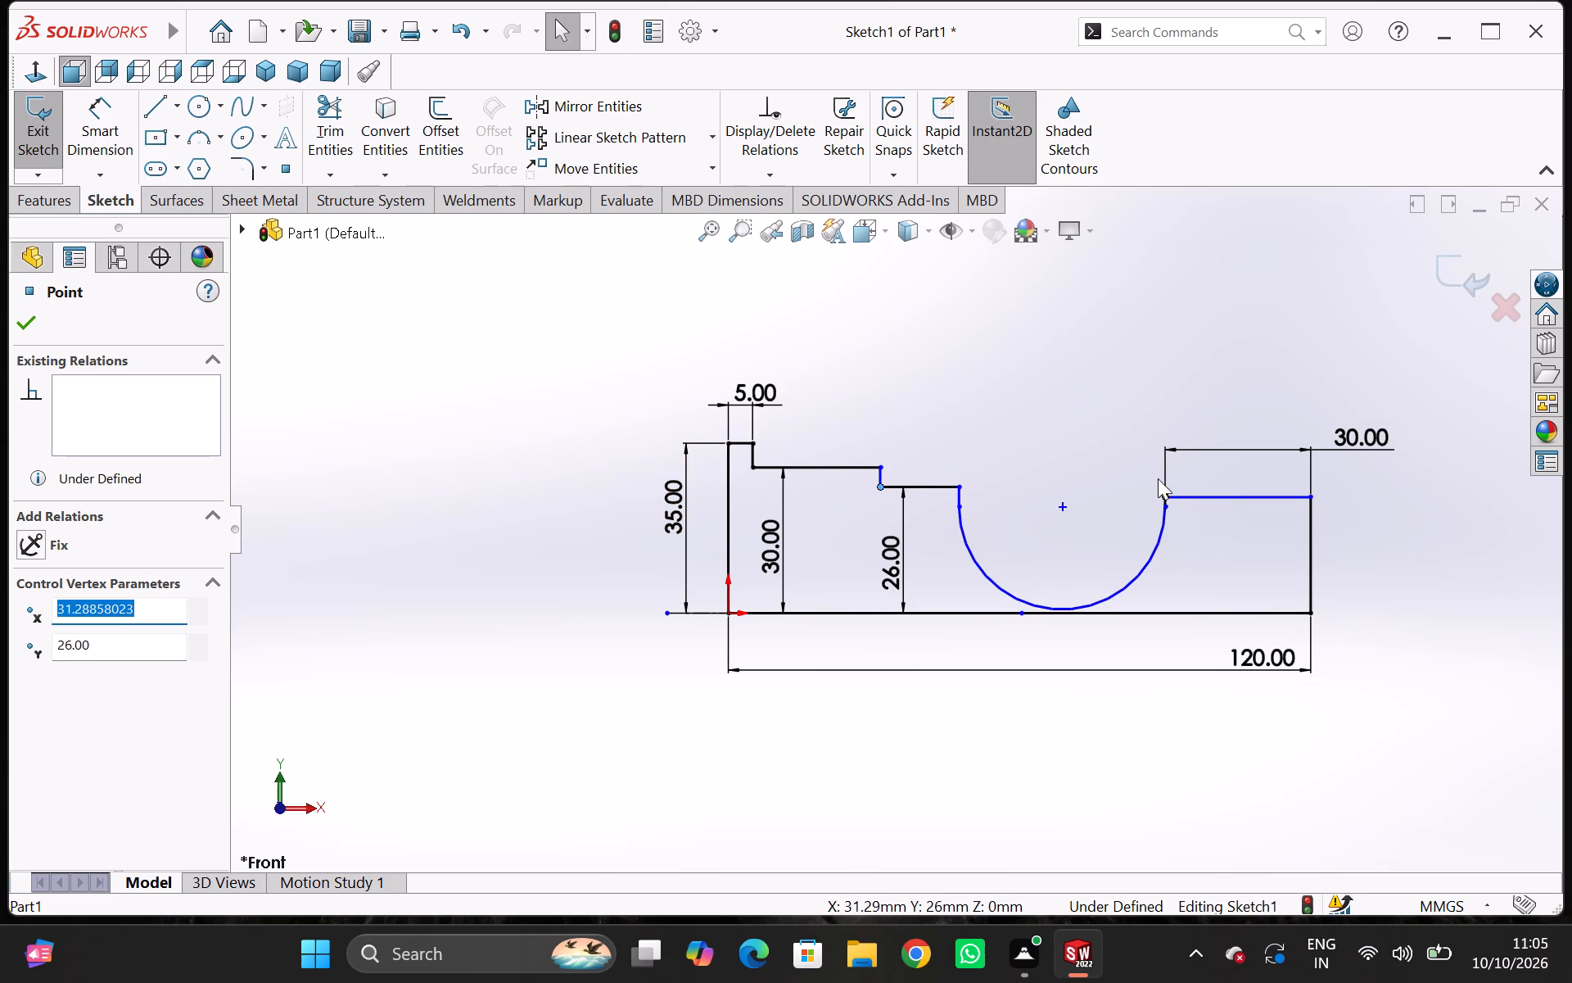
{"action": "left_click_drag", "start_coordinate": [1158, 478], "coordinate": [1159, 427]}
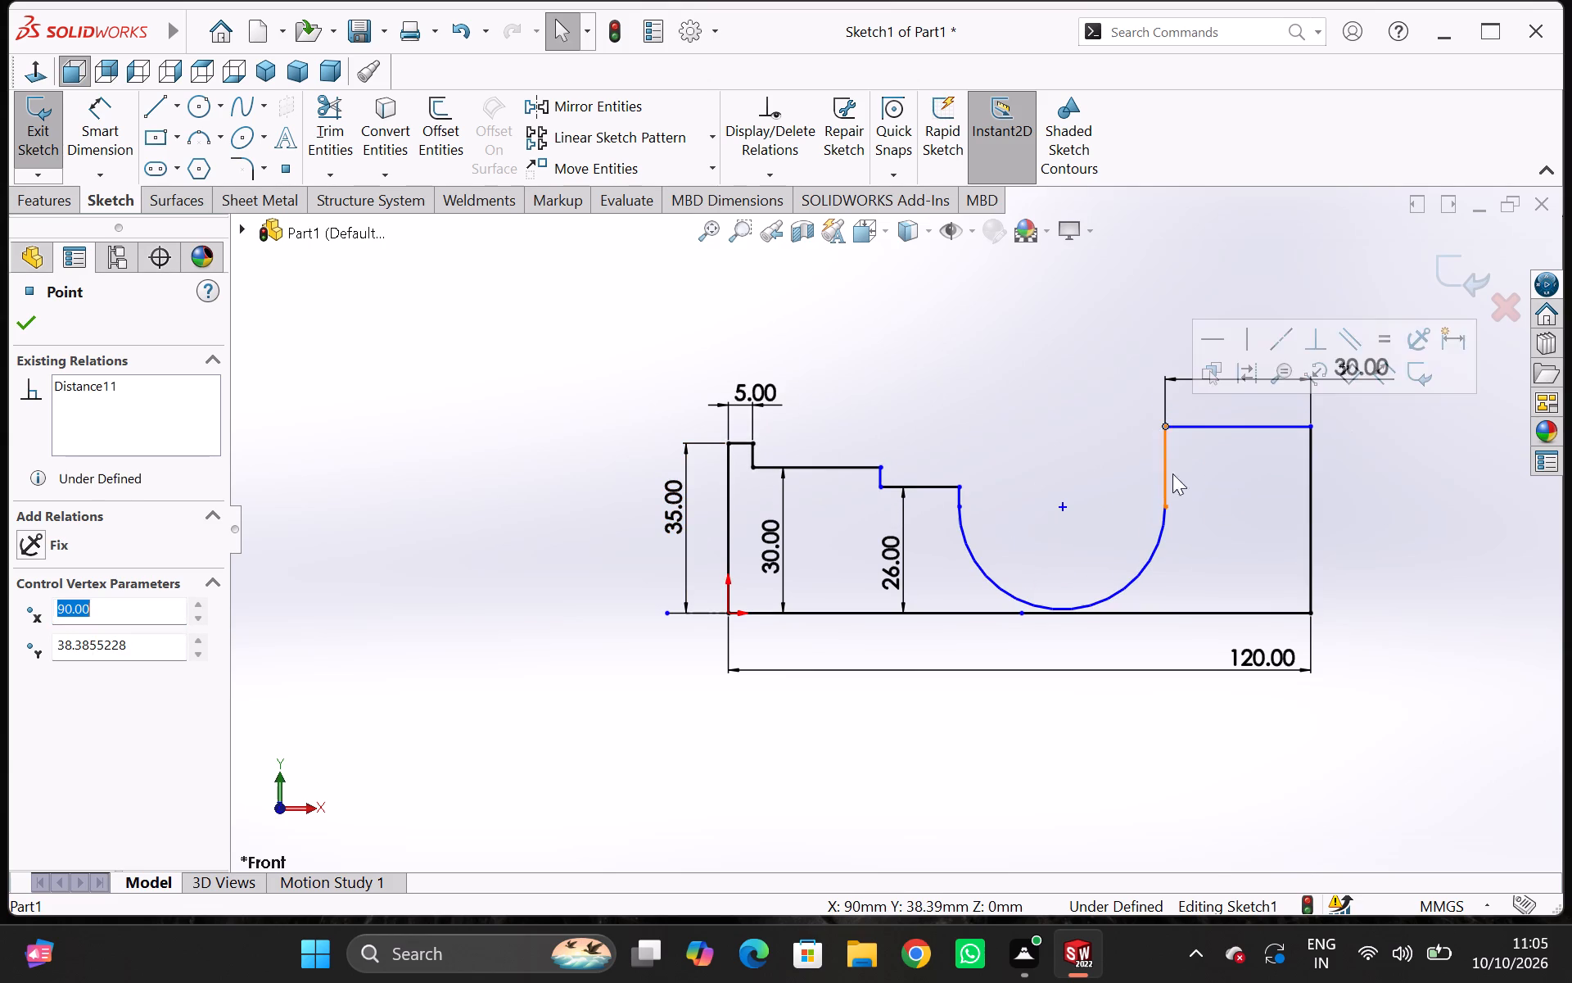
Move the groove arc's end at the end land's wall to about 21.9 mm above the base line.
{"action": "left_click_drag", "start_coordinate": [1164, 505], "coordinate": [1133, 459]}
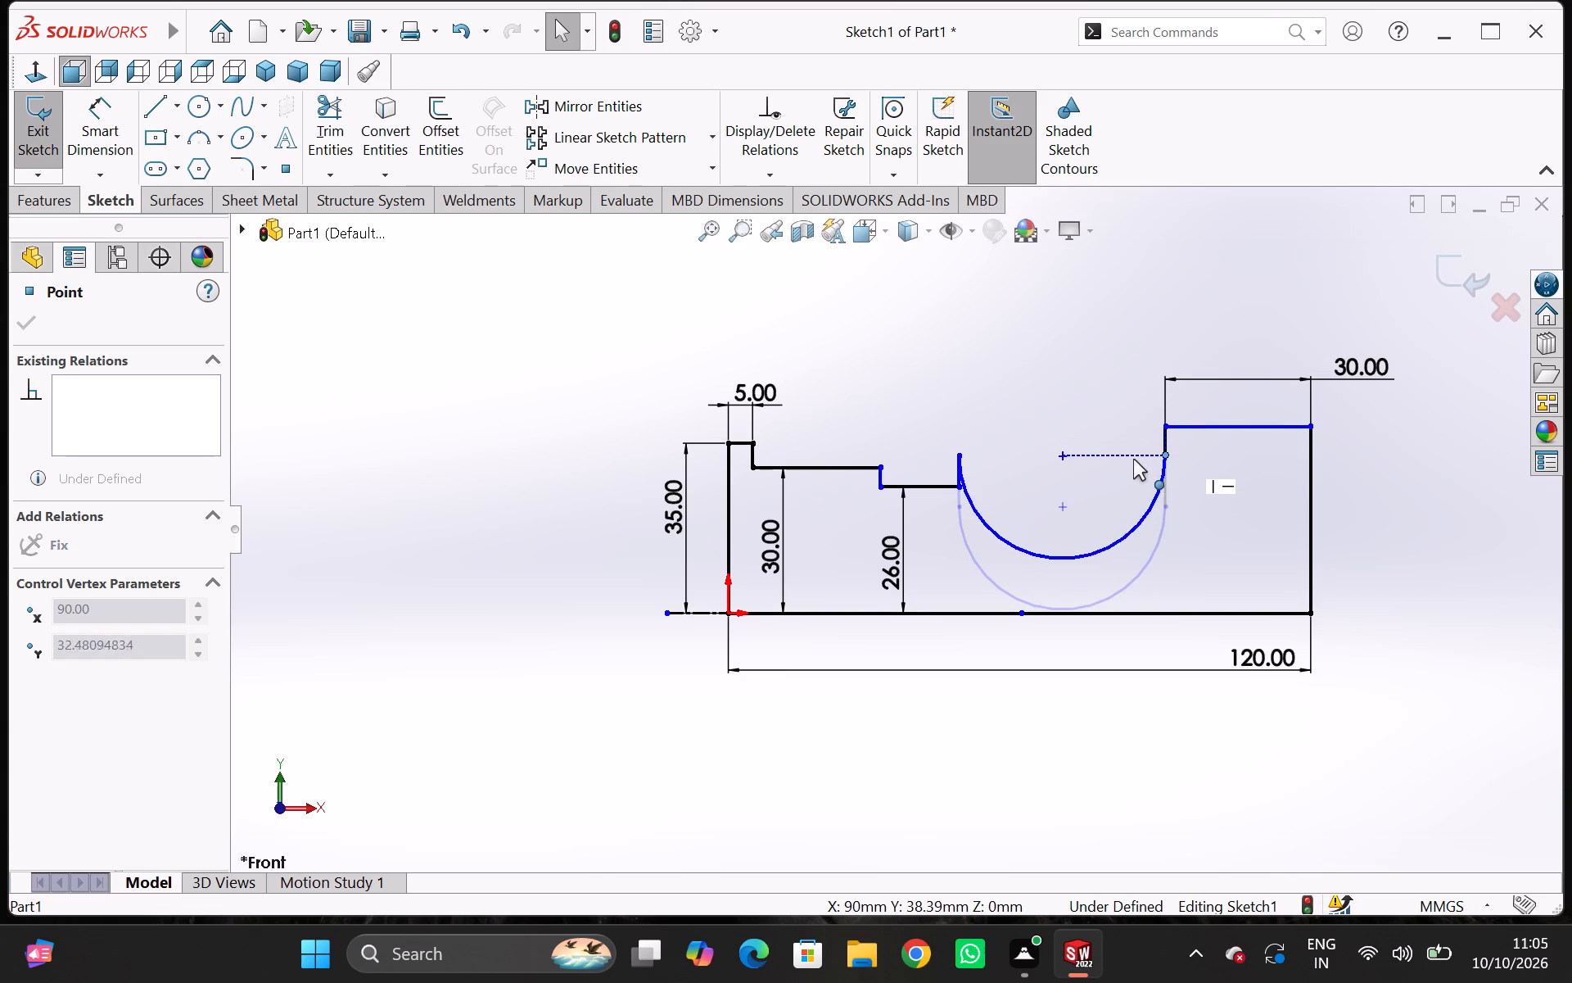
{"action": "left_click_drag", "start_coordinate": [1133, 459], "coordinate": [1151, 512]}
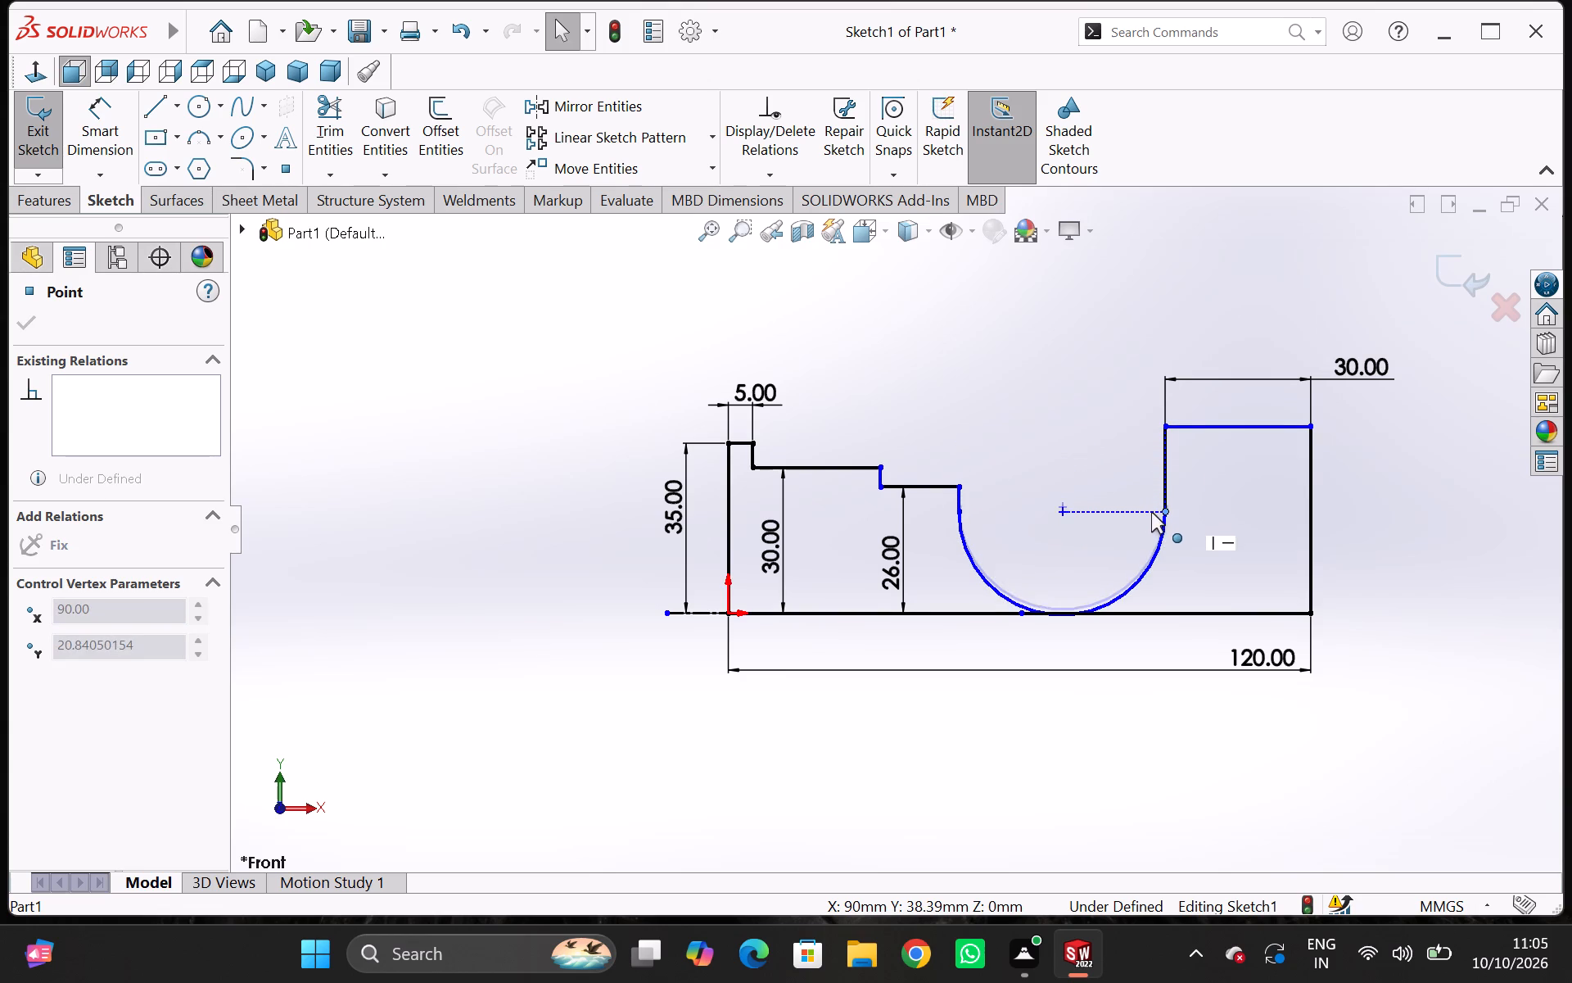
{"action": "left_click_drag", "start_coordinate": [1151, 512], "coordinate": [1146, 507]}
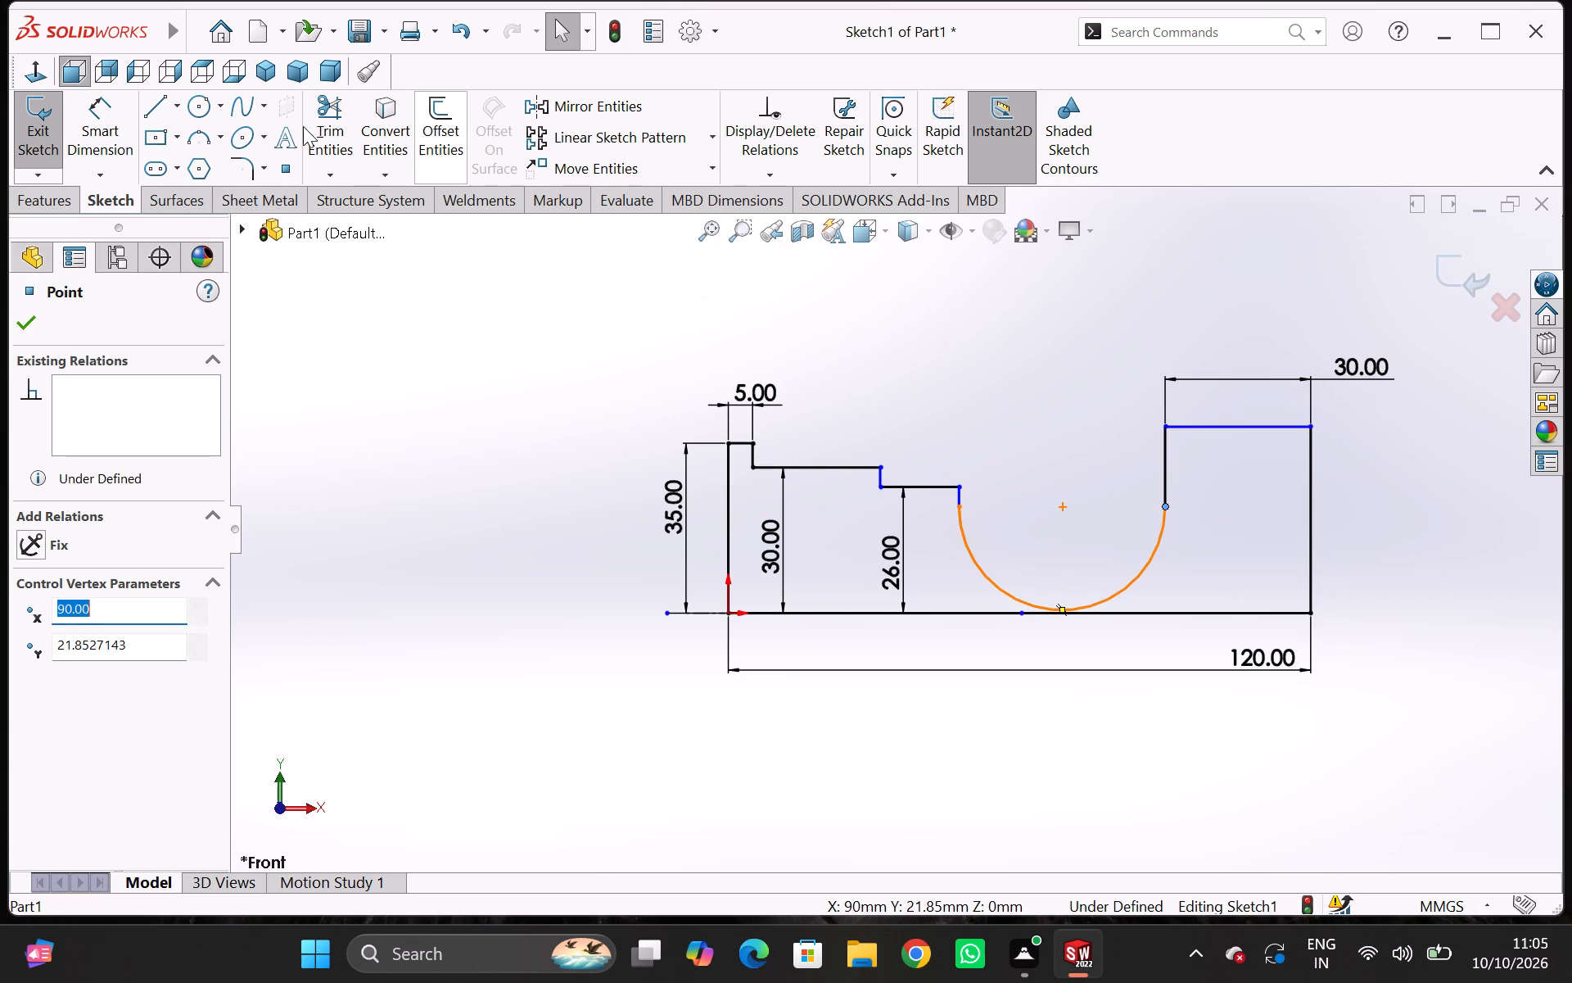
Dimension the groove arc with a radius of 2.5 mm.
{"action": "left_click", "coordinate": [121, 130]}
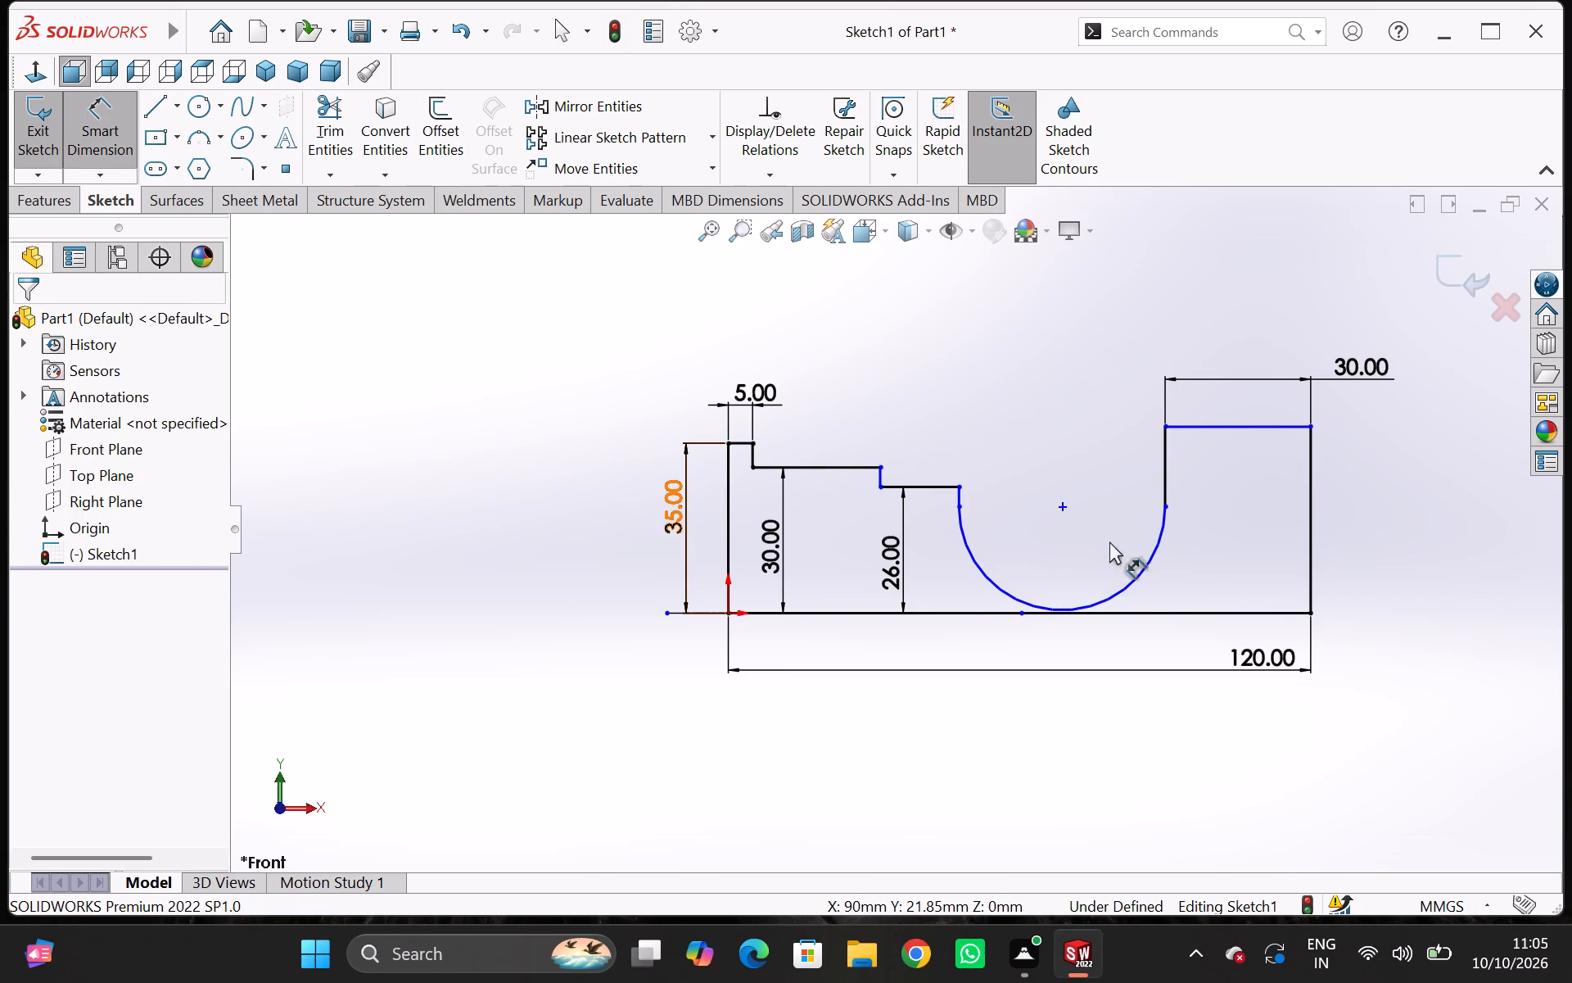
{"action": "left_click", "coordinate": [1145, 563]}
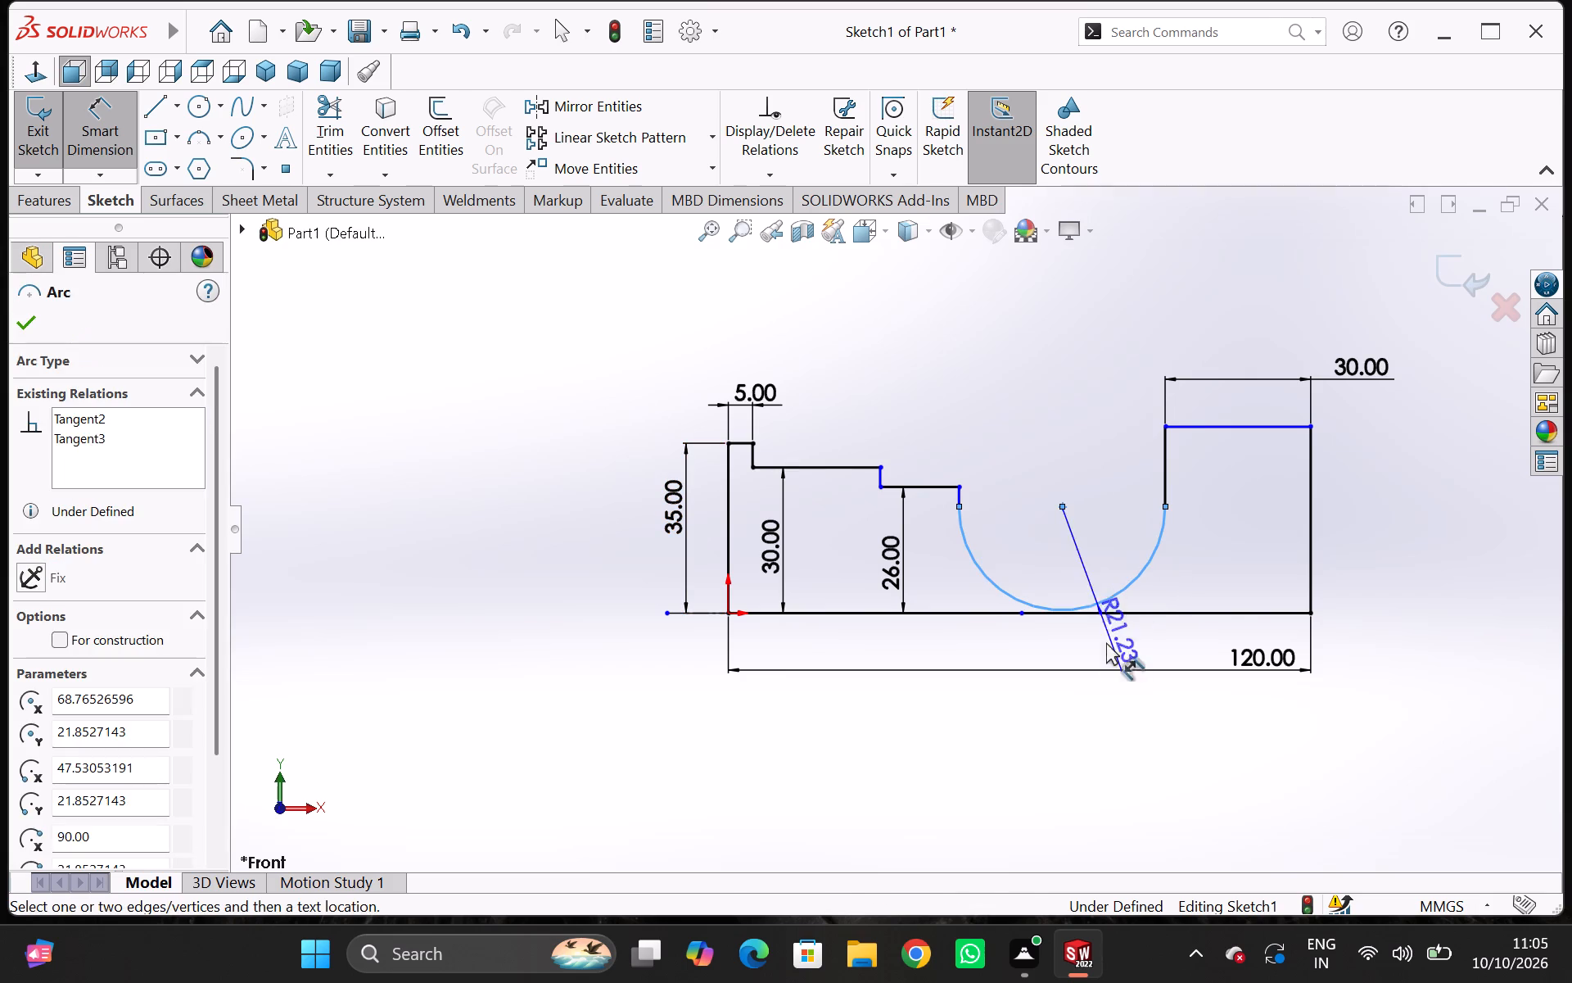
{"action": "left_click", "coordinate": [1102, 699]}
{"action": "key", "text": "2"}
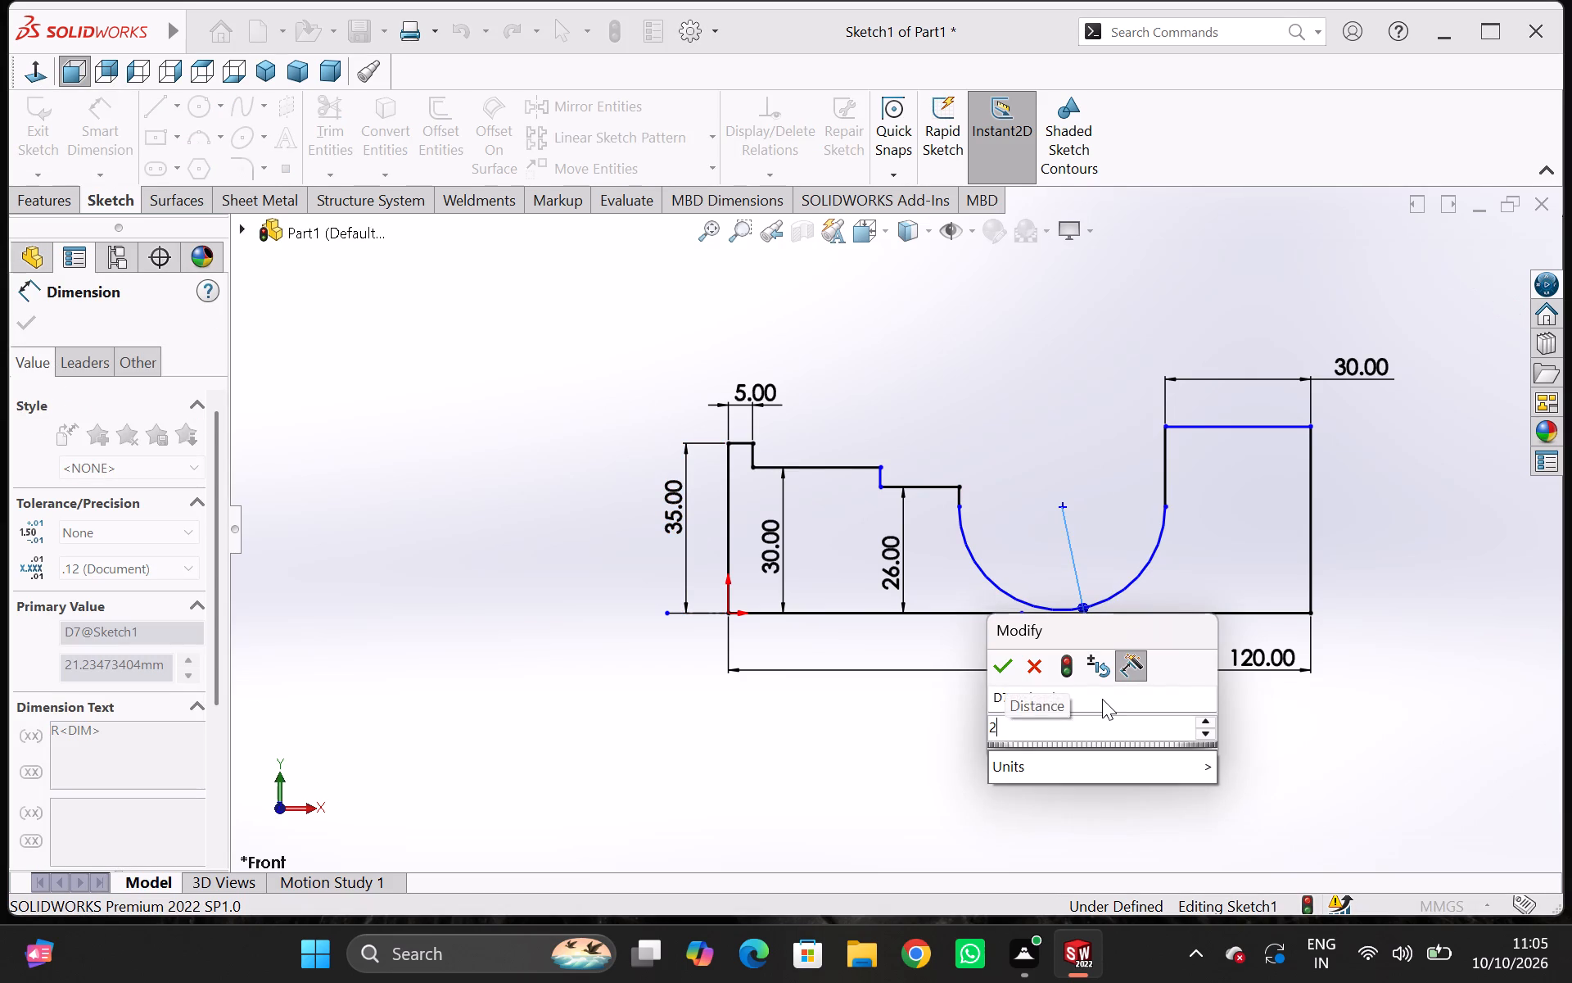
{"action": "type", "text": ".5"}
{"action": "key", "text": "Return"}
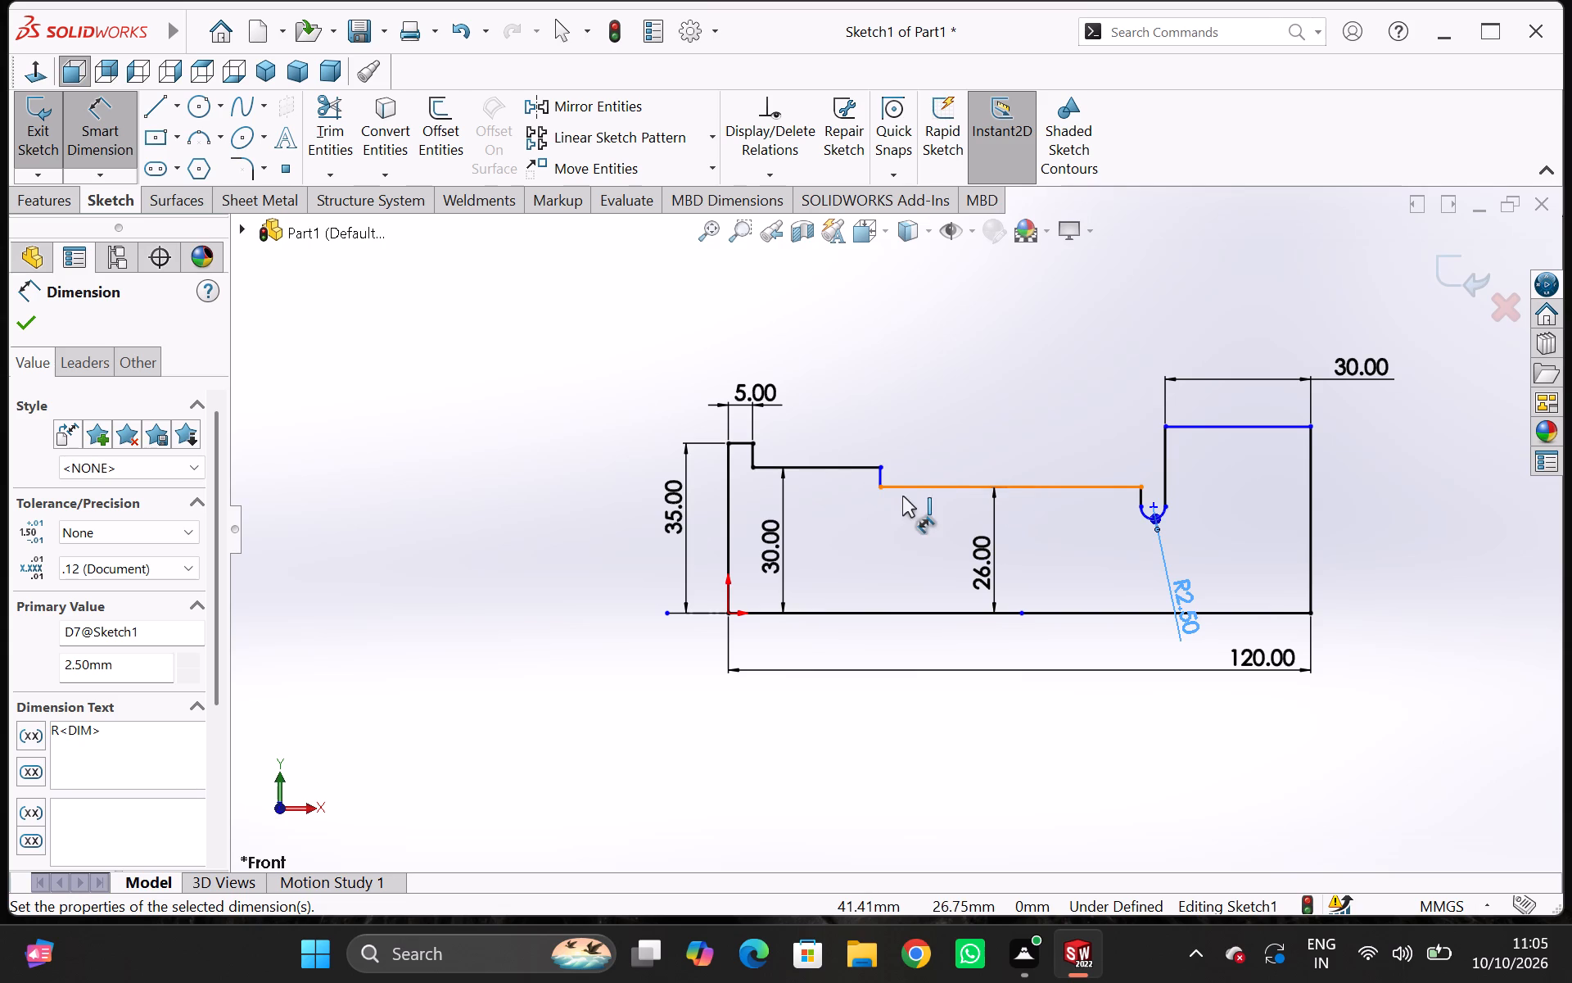
Dimension the horizontal distance from the drop between the 30 mm and 26 mm high steps to the end line as 70 mm.
{"action": "left_click", "coordinate": [883, 488]}
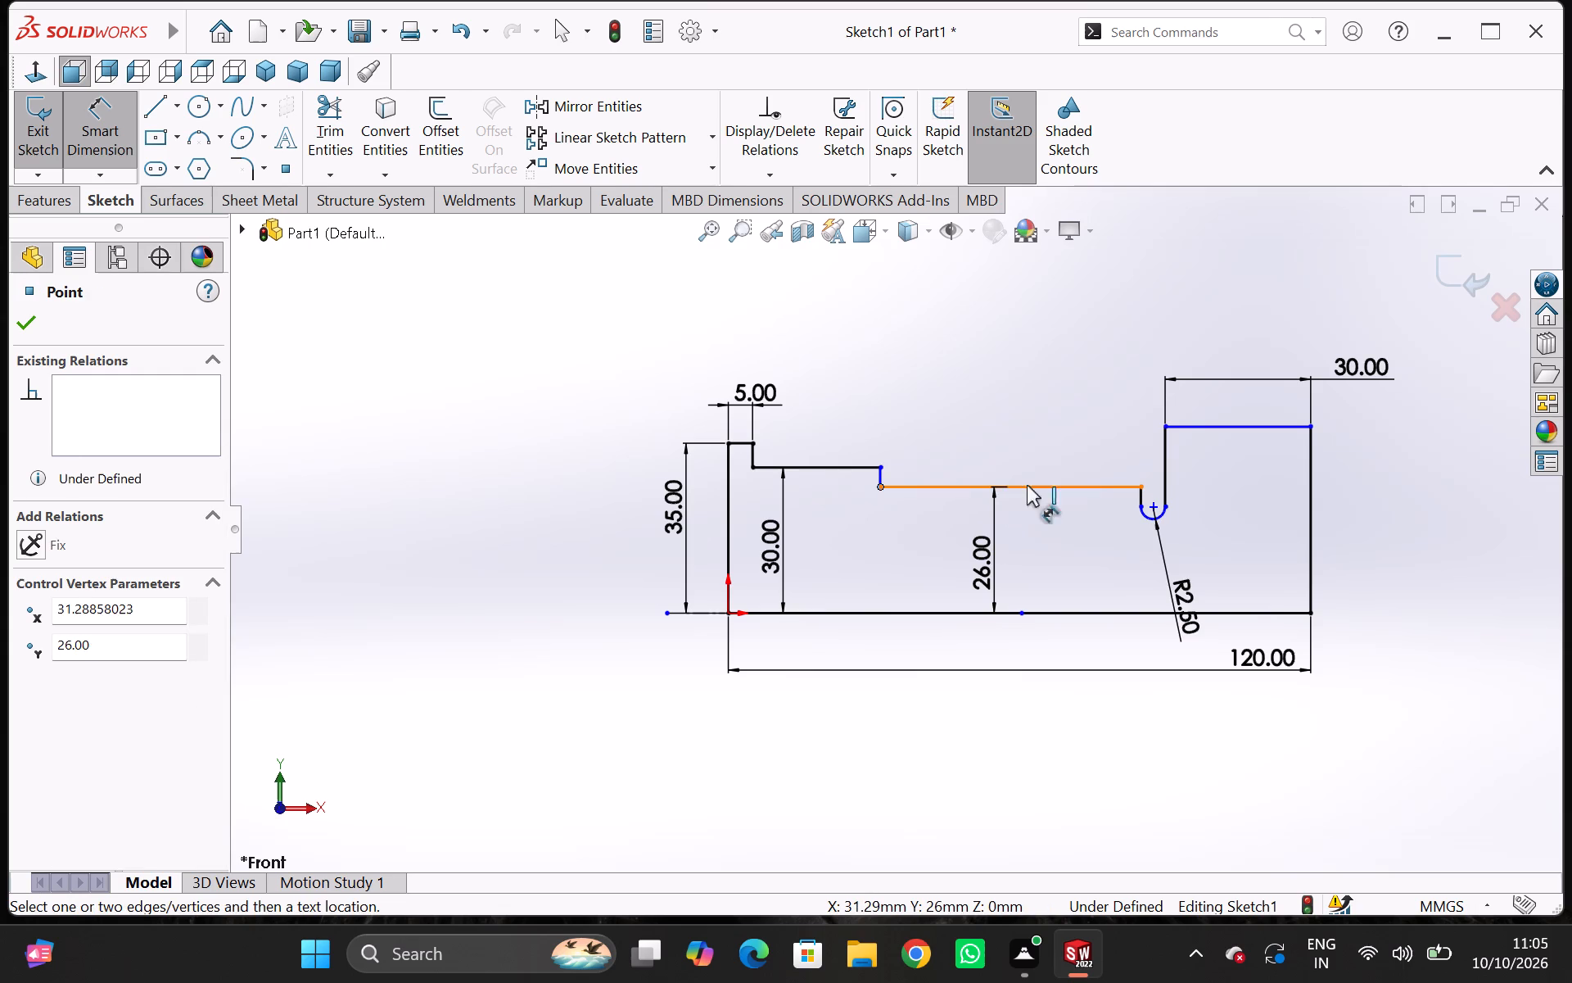
{"action": "left_click", "coordinate": [1310, 482]}
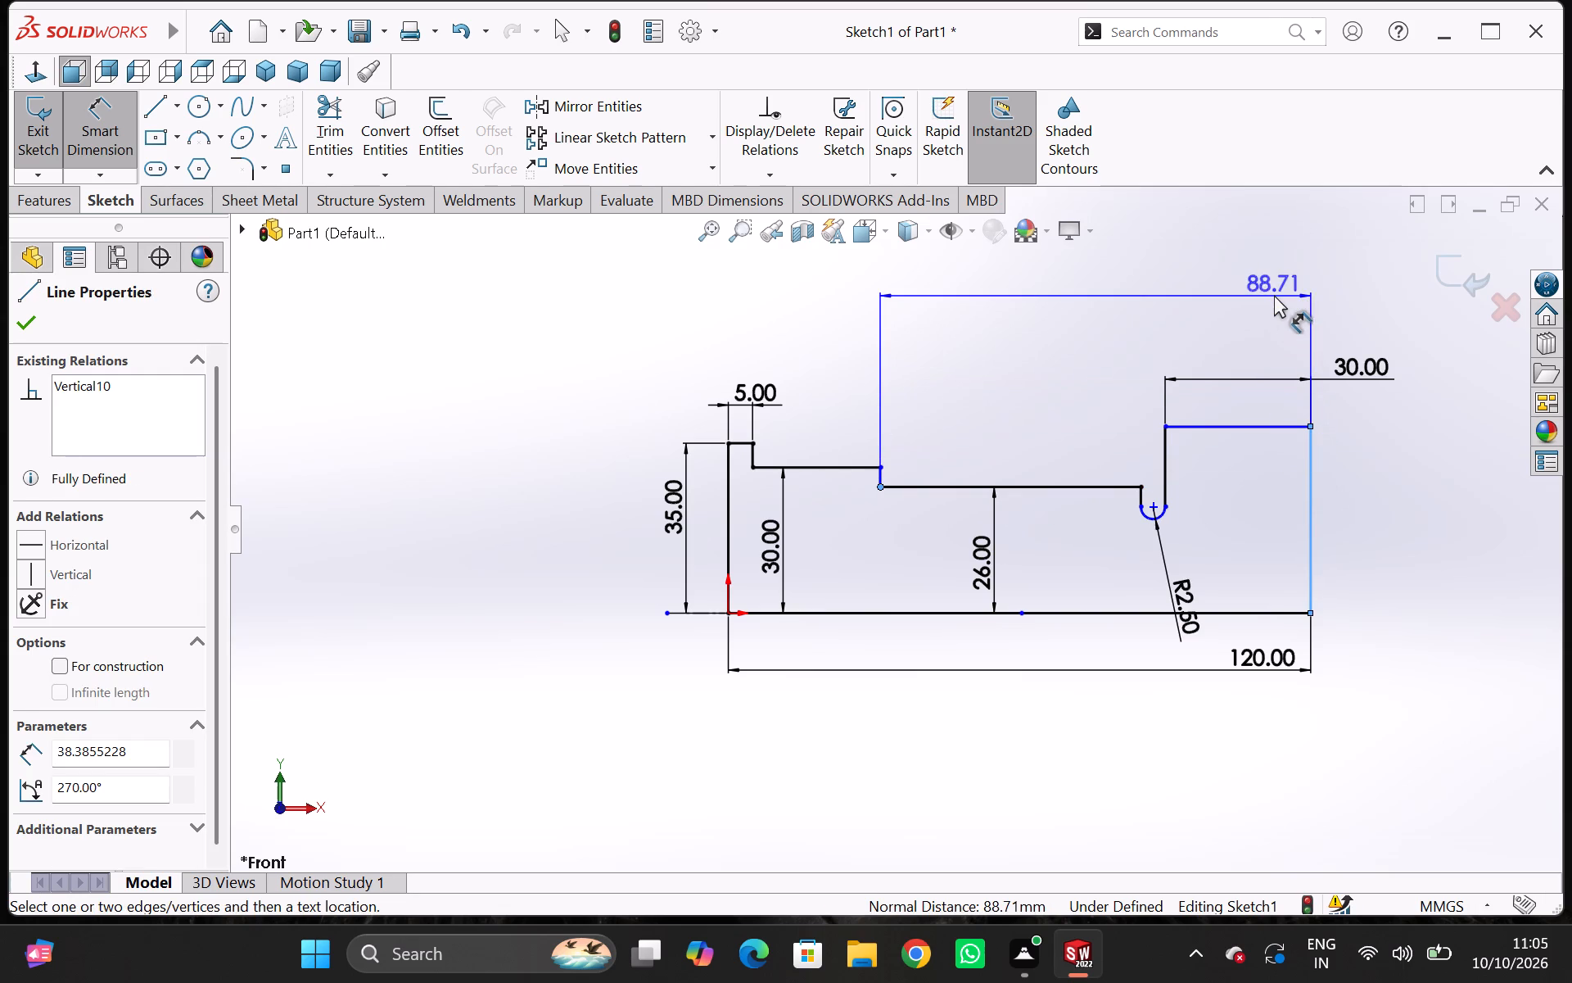
{"action": "left_click", "coordinate": [1274, 295]}
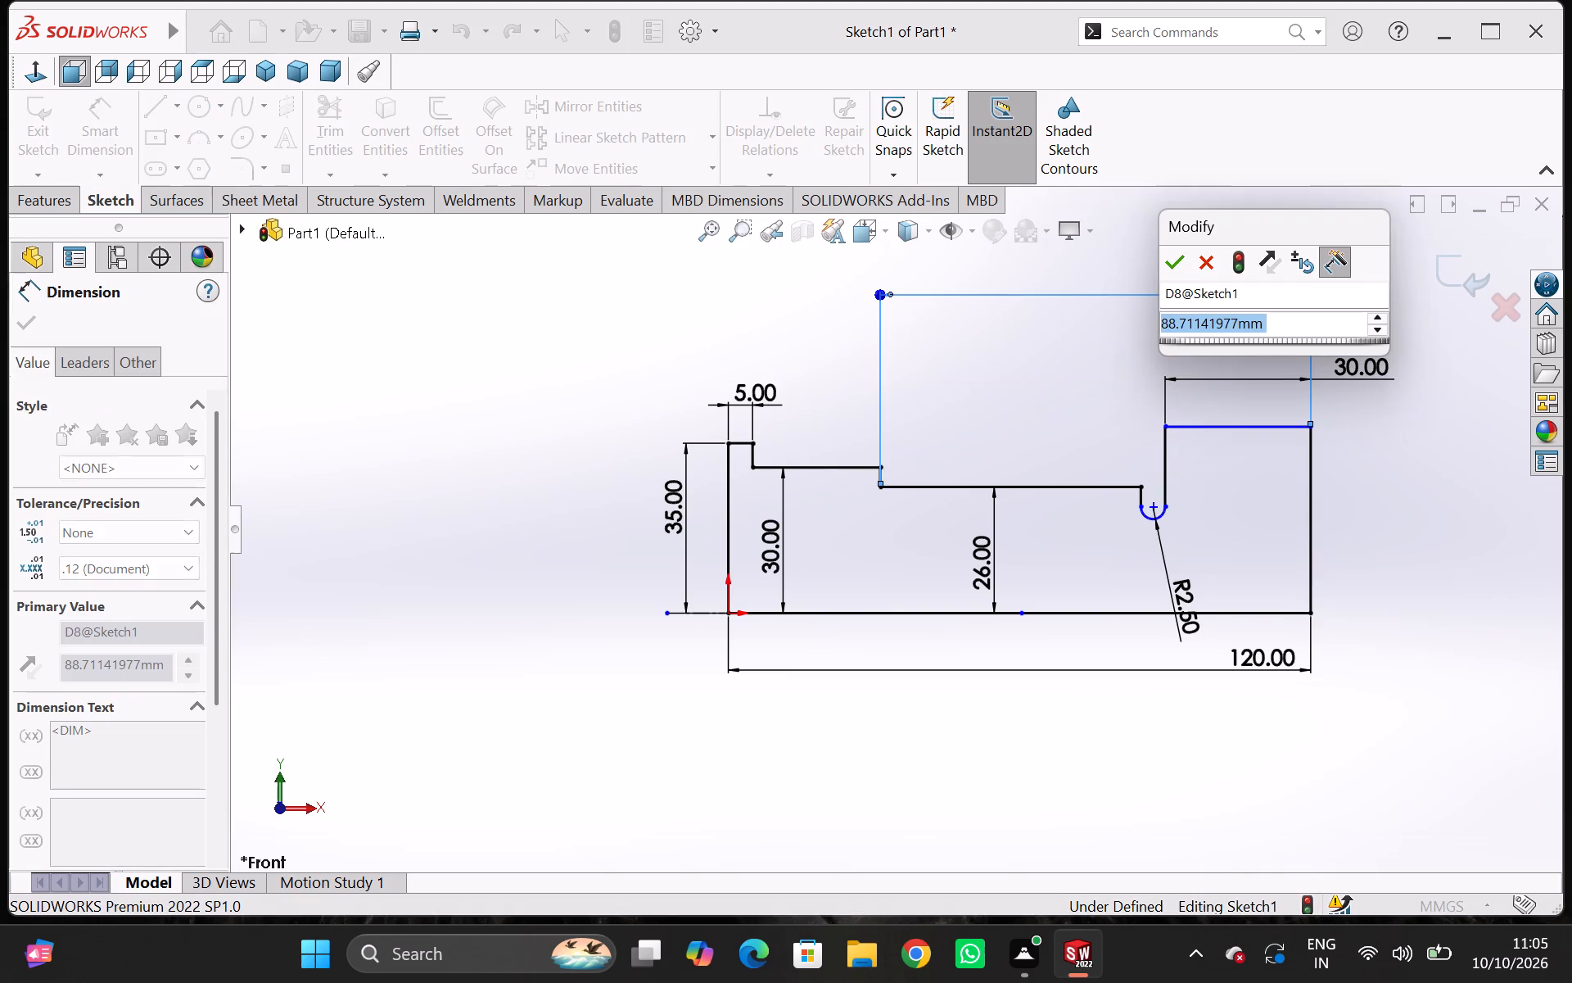
{"action": "type", "text": "70"}
{"action": "key", "text": "Return"}
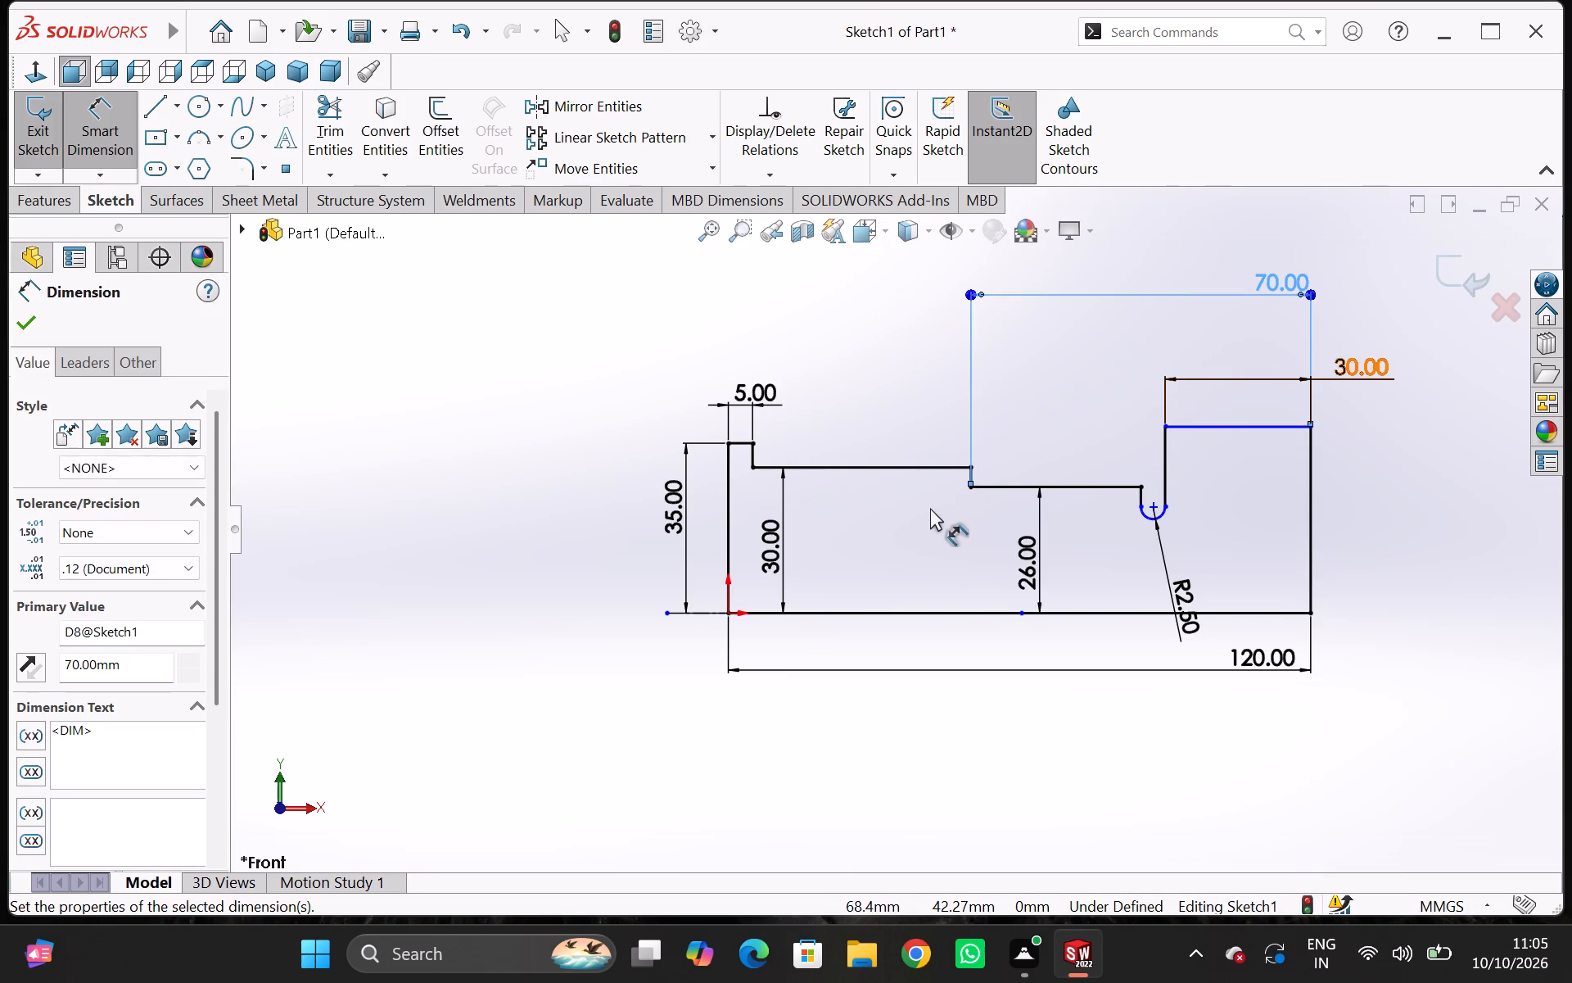
Dimension the end land's height above the base line as 22 mm.
{"action": "left_click", "coordinate": [1236, 425]}
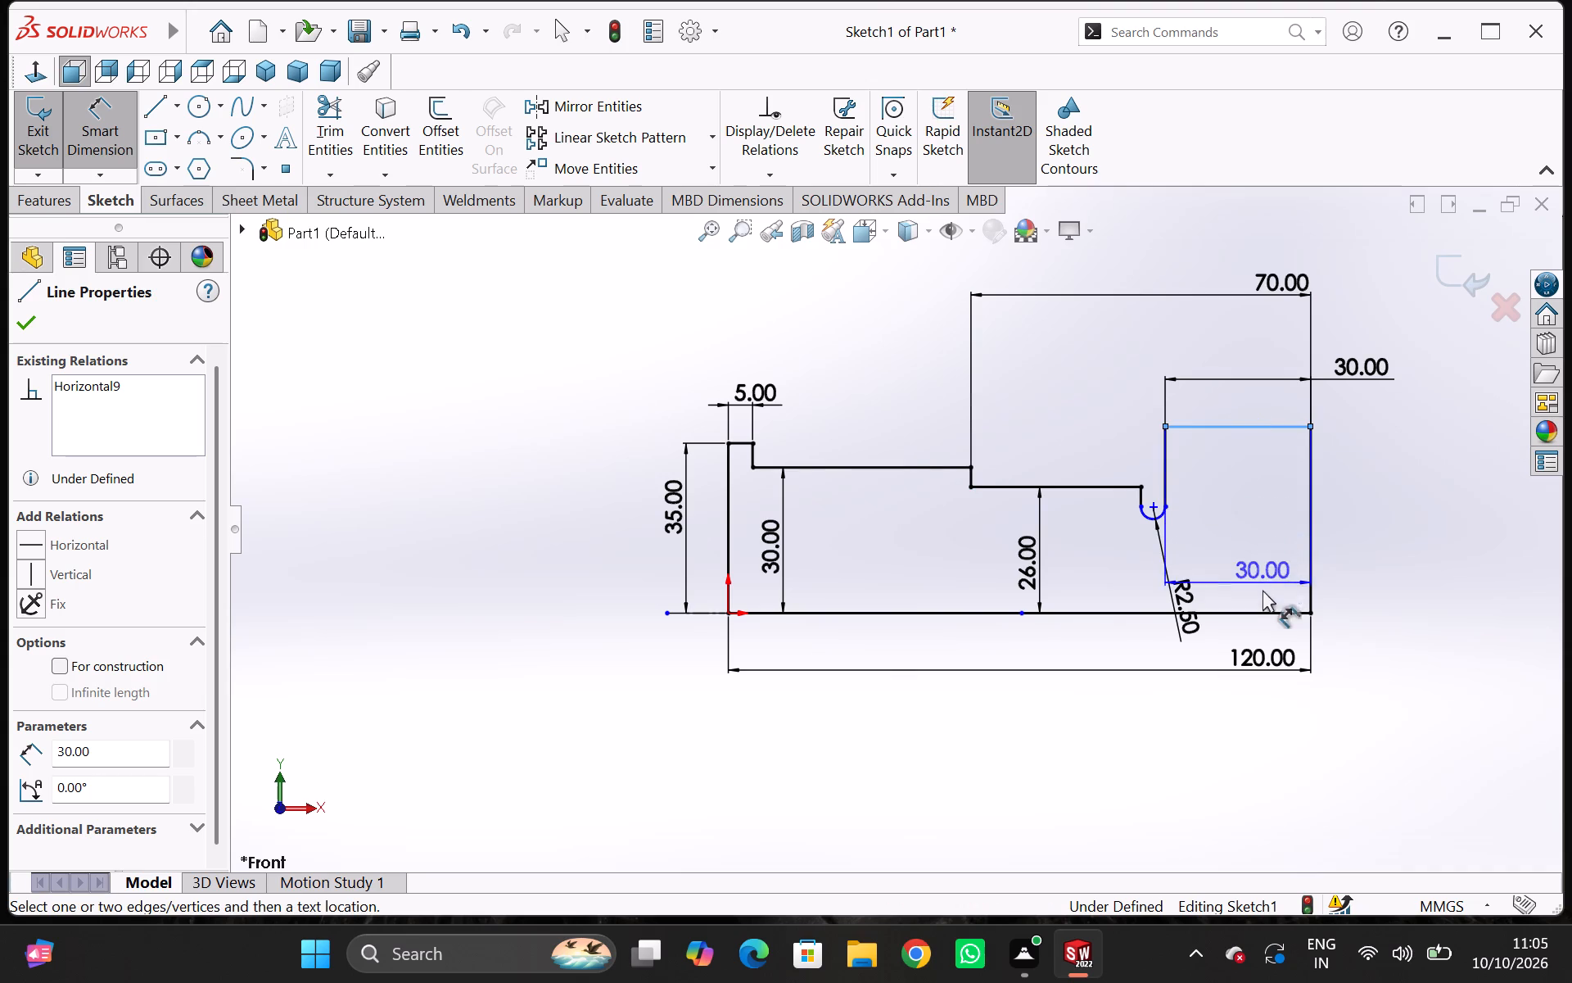
{"action": "left_click", "coordinate": [1261, 610]}
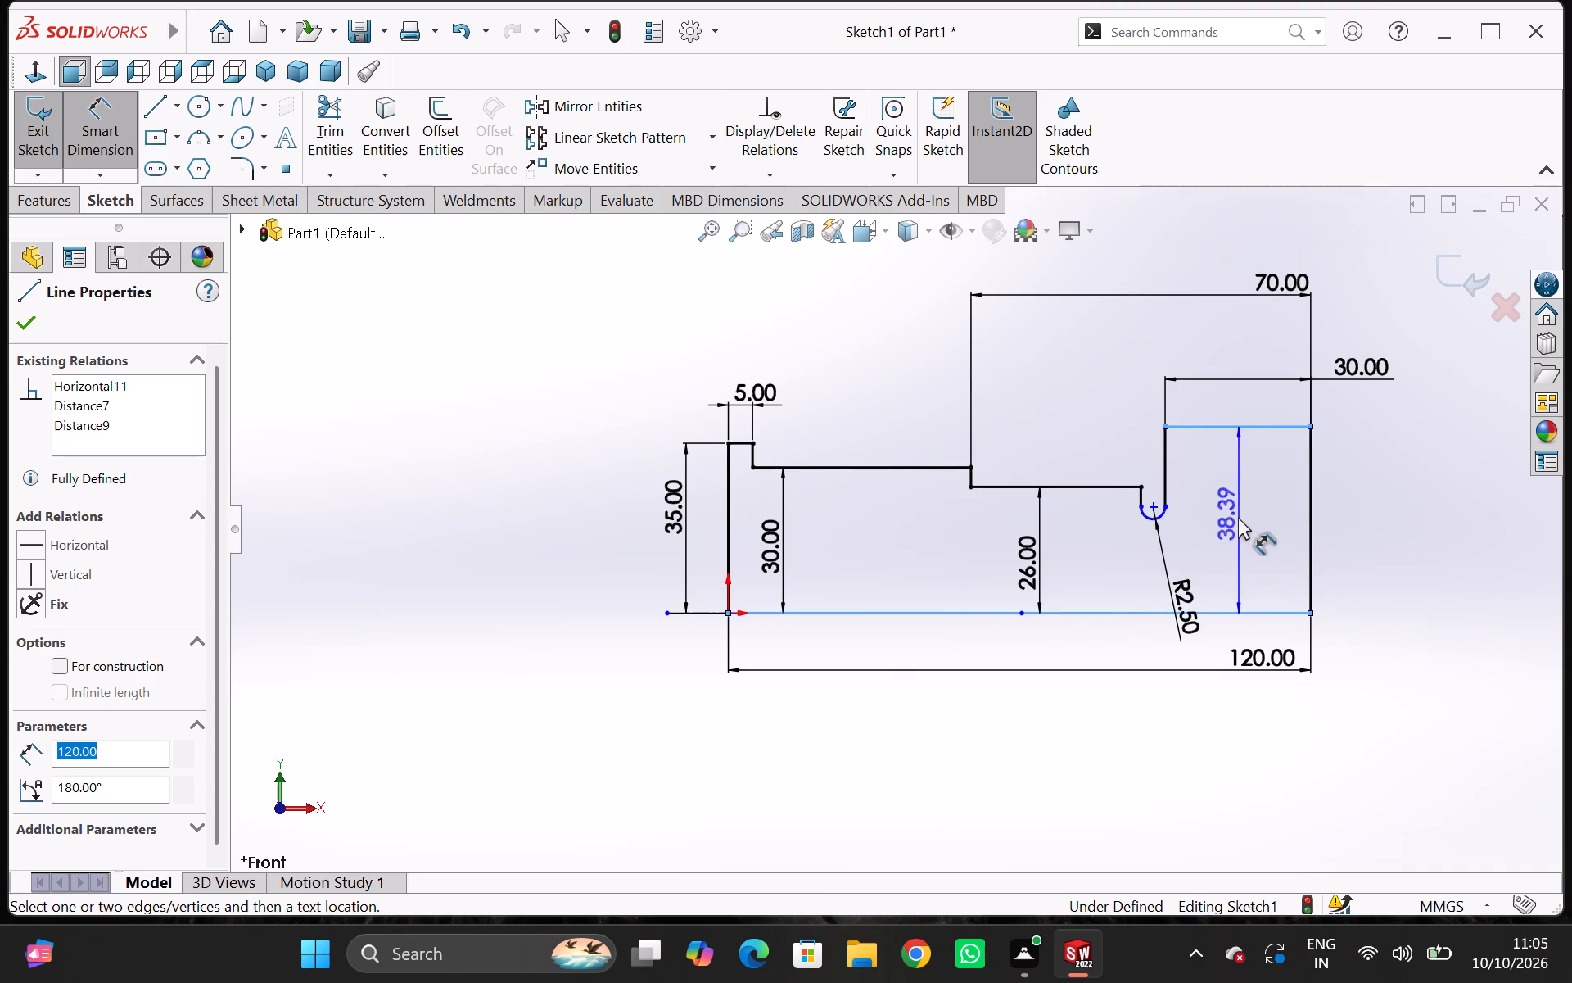
{"action": "left_click", "coordinate": [1237, 520]}
{"action": "type", "text": "22"}
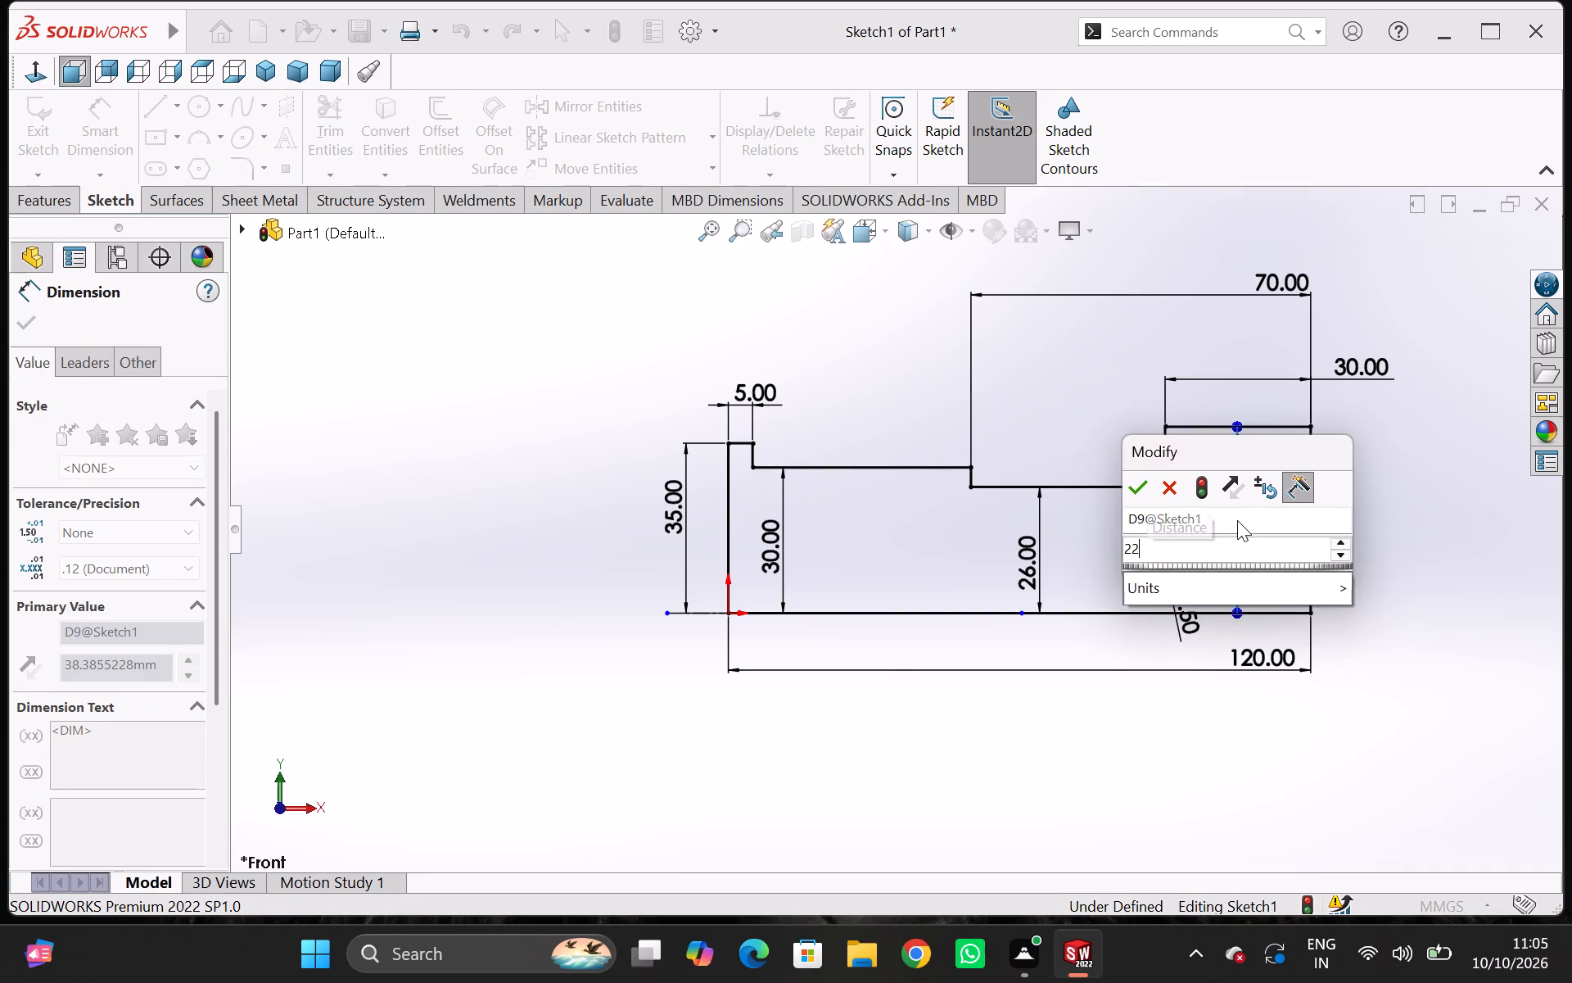
{"action": "key", "text": "Return"}
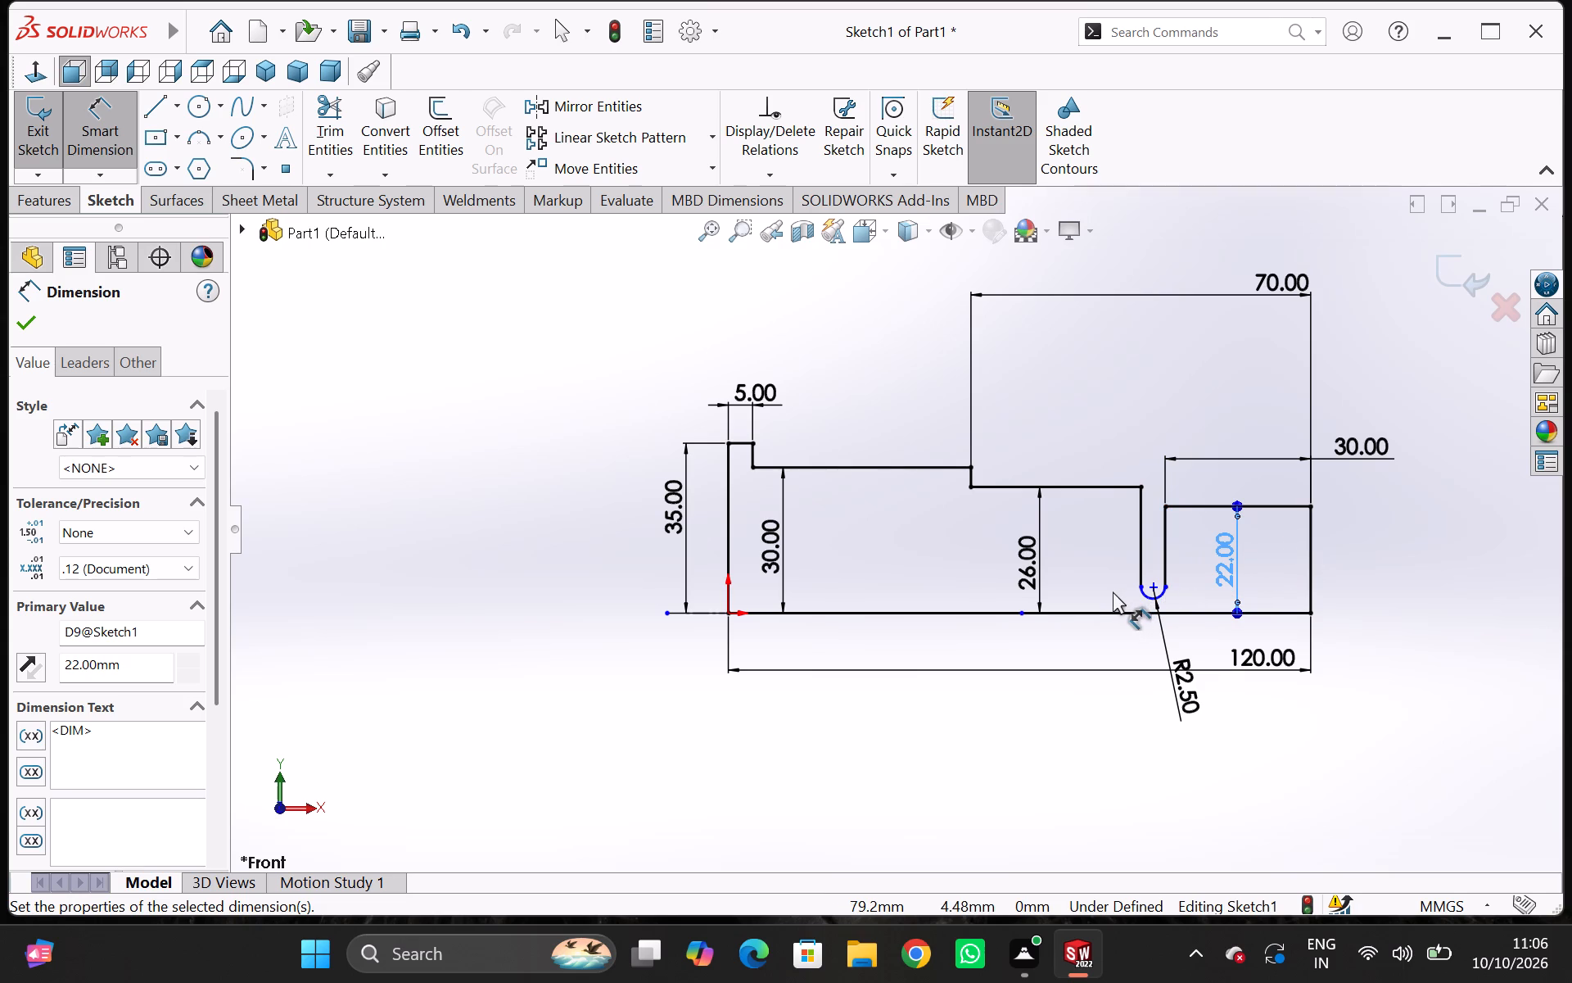
Dimension the groove arc's center 20 mm above the base line and exit the sketch.
{"action": "left_click", "coordinate": [1153, 591]}
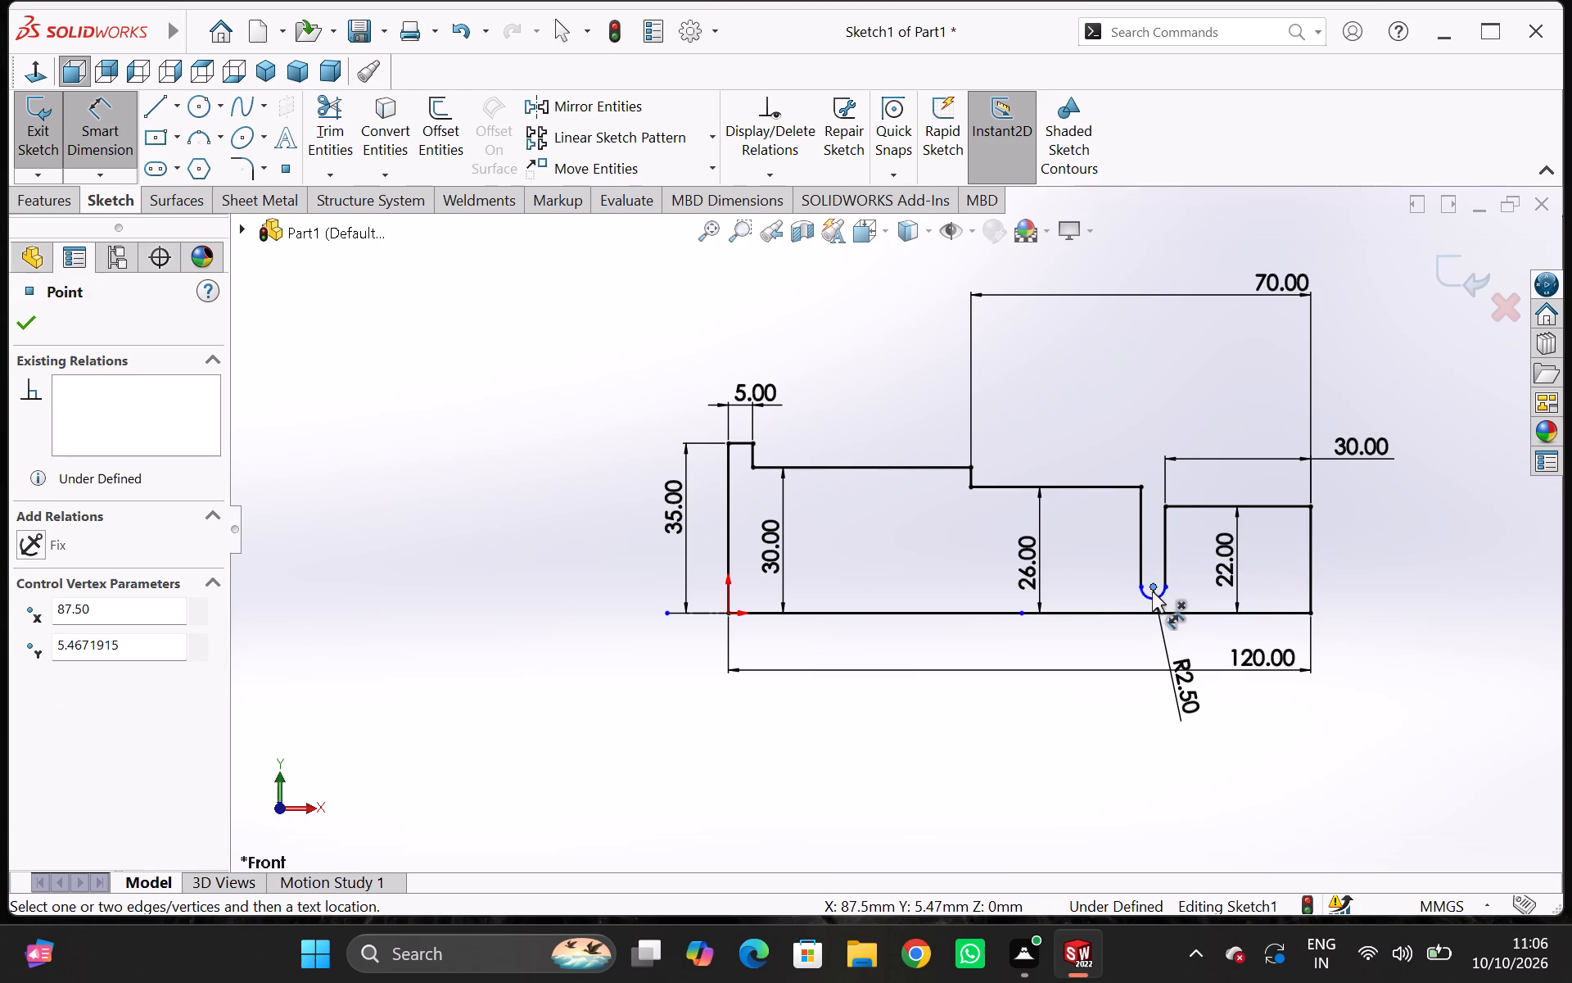
{"action": "left_click", "coordinate": [1137, 610]}
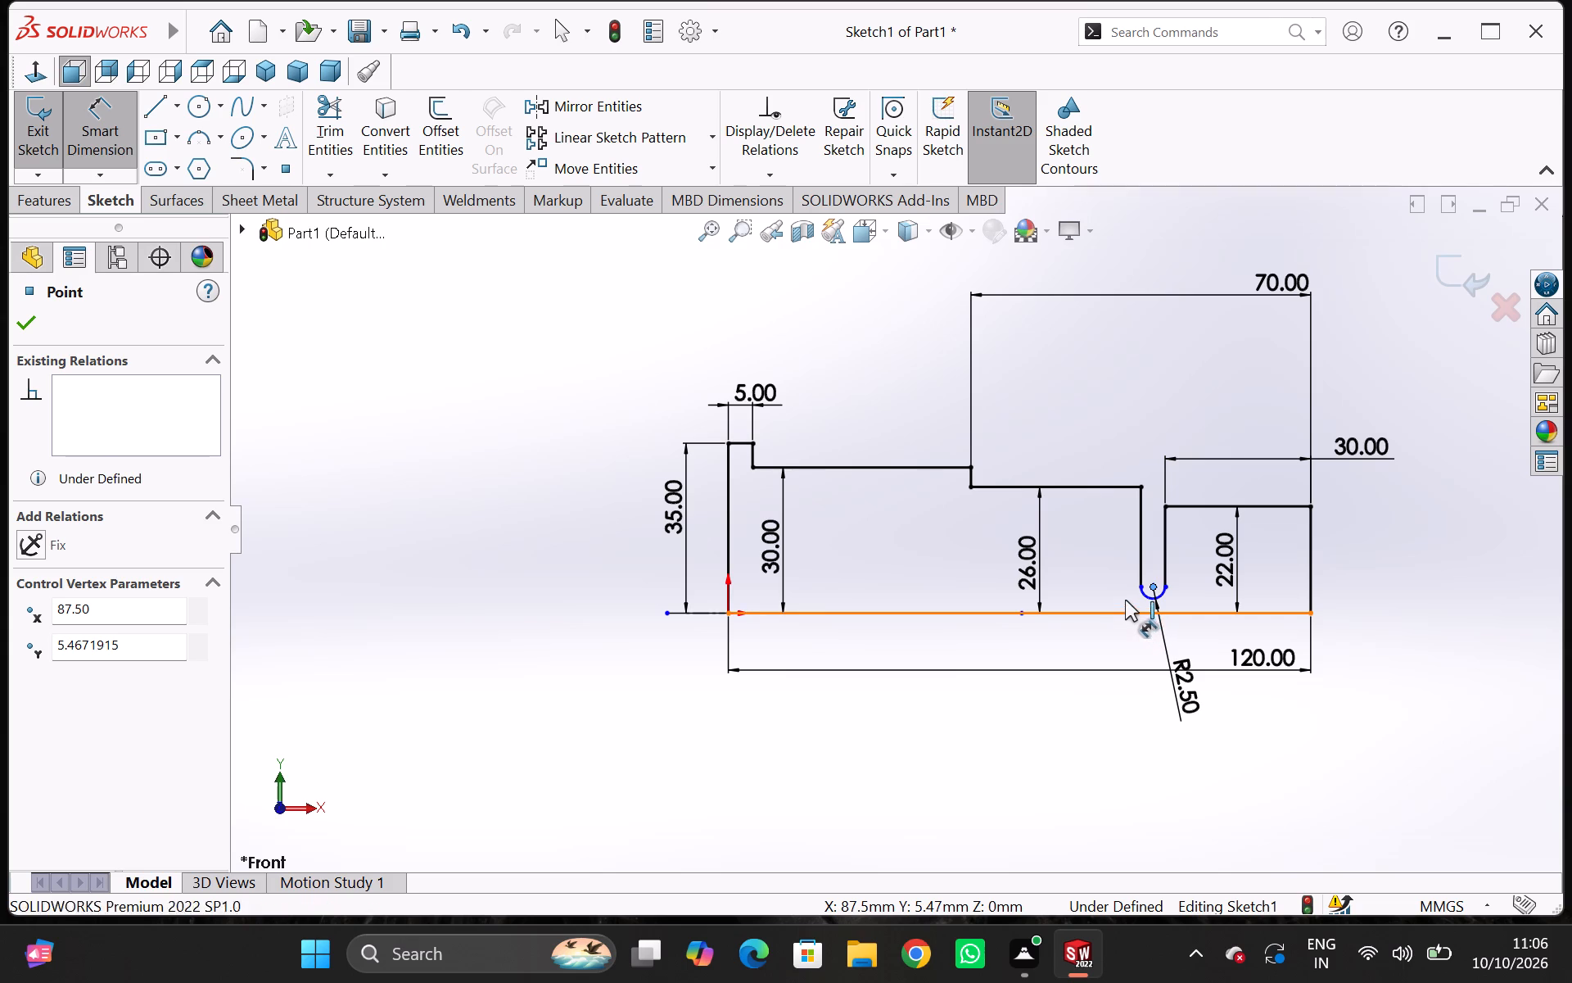
{"action": "left_click", "coordinate": [1115, 589]}
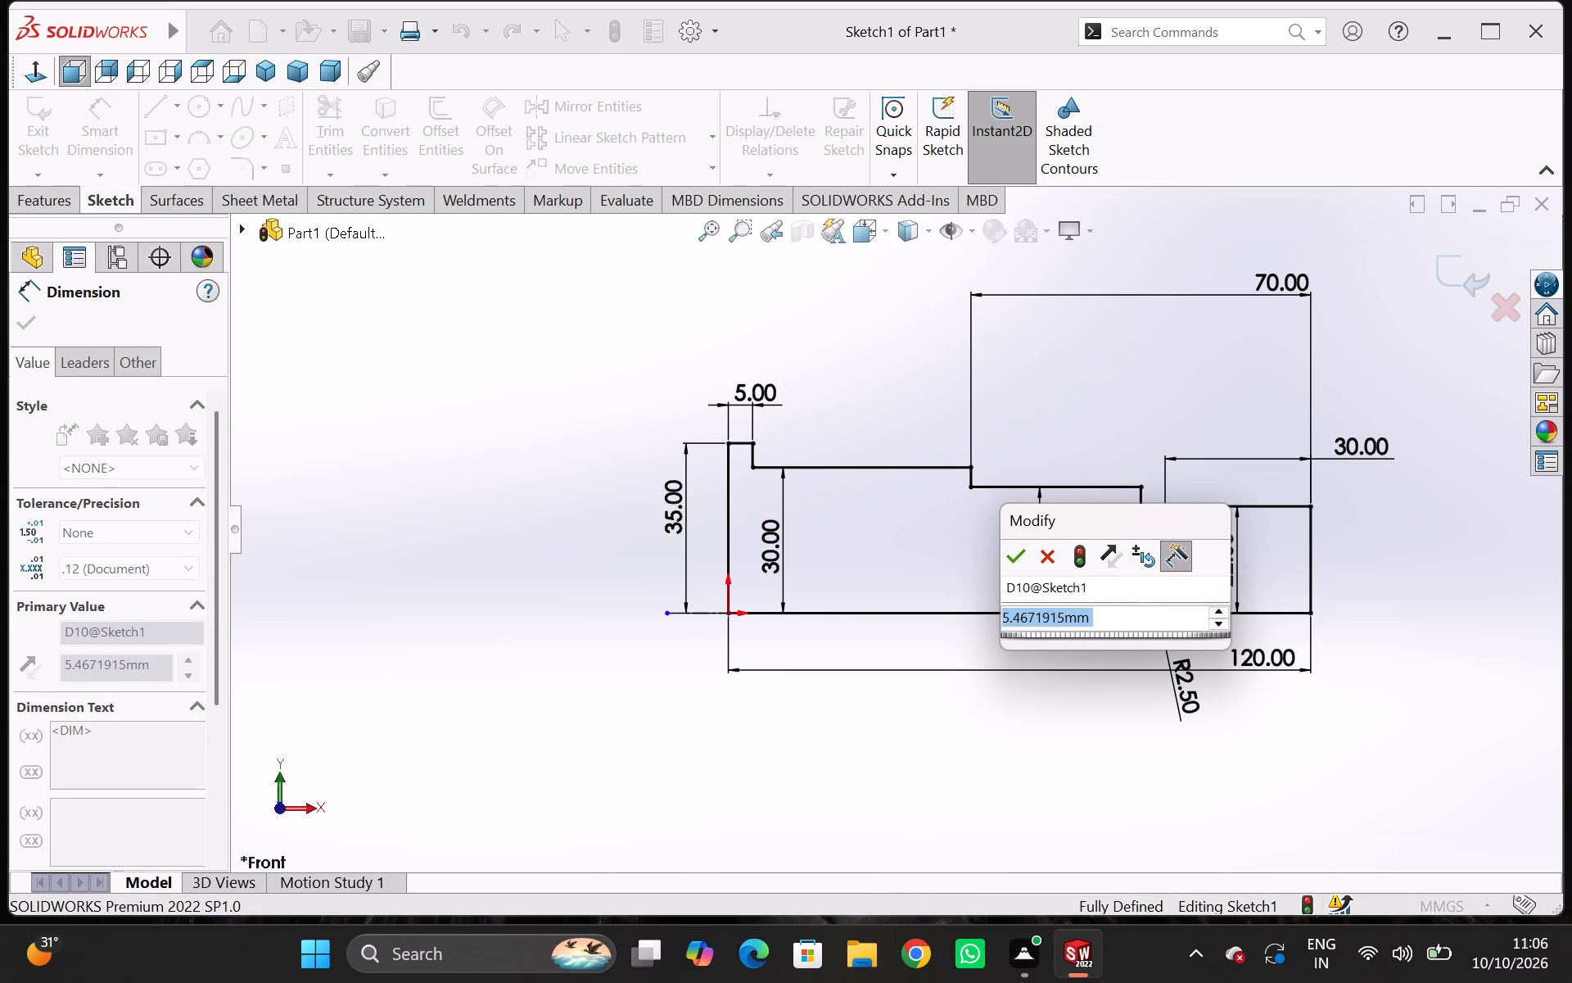
{"action": "type", "text": "20"}
{"action": "key", "text": "Return"}
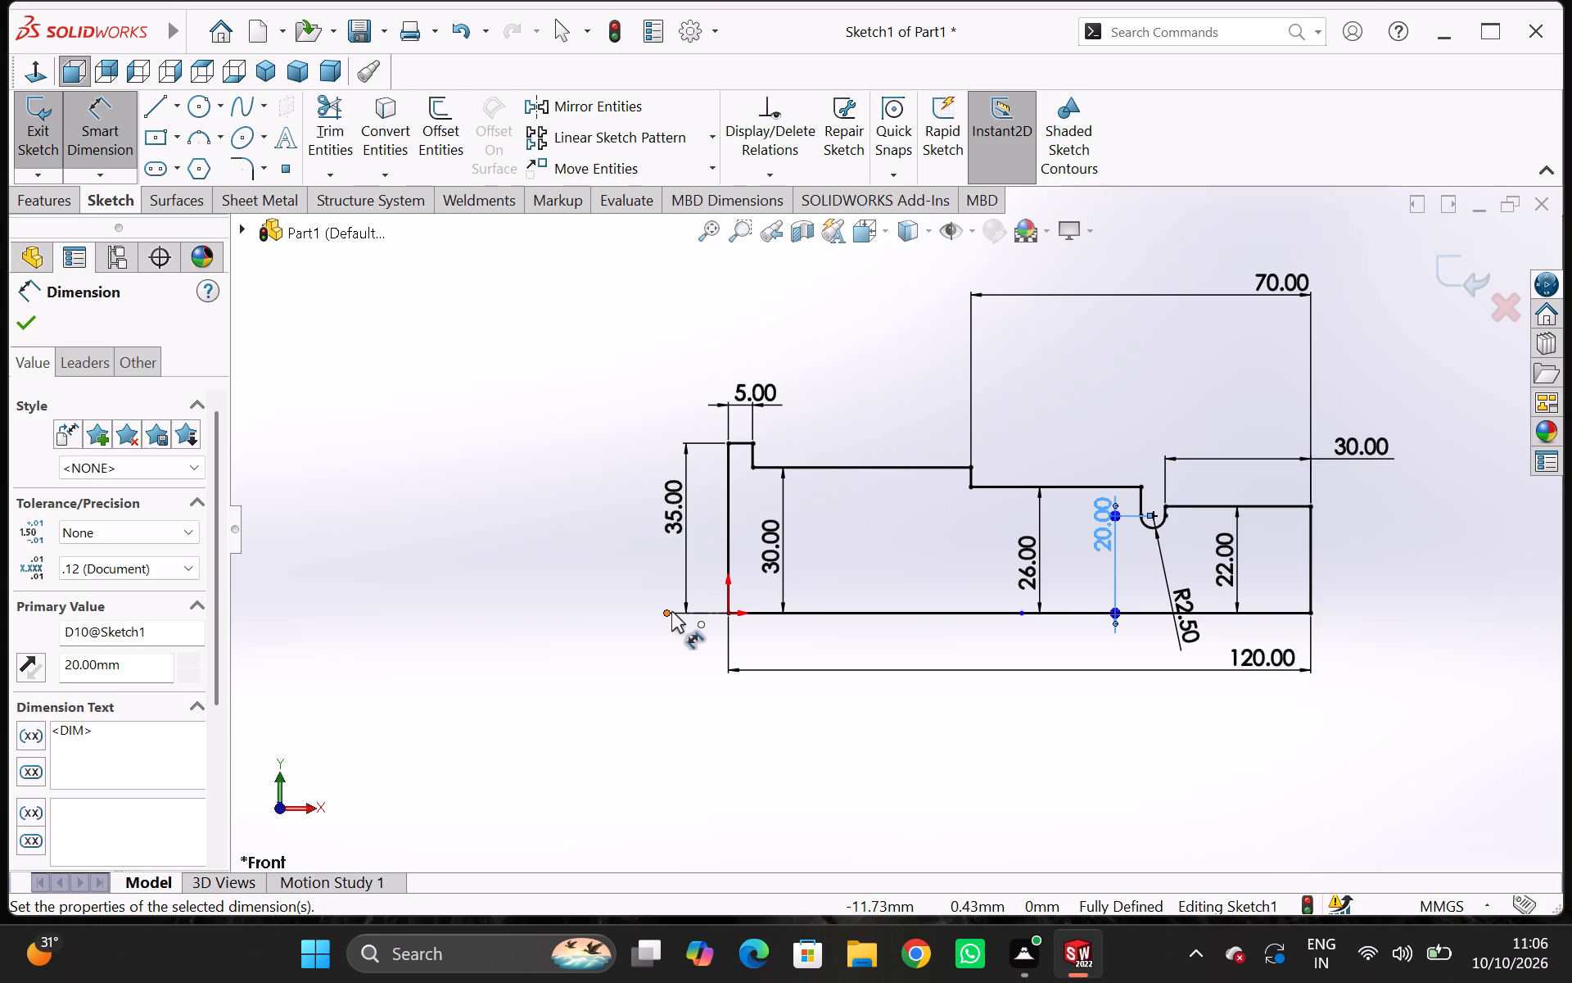
{"action": "left_click", "coordinate": [34, 327]}
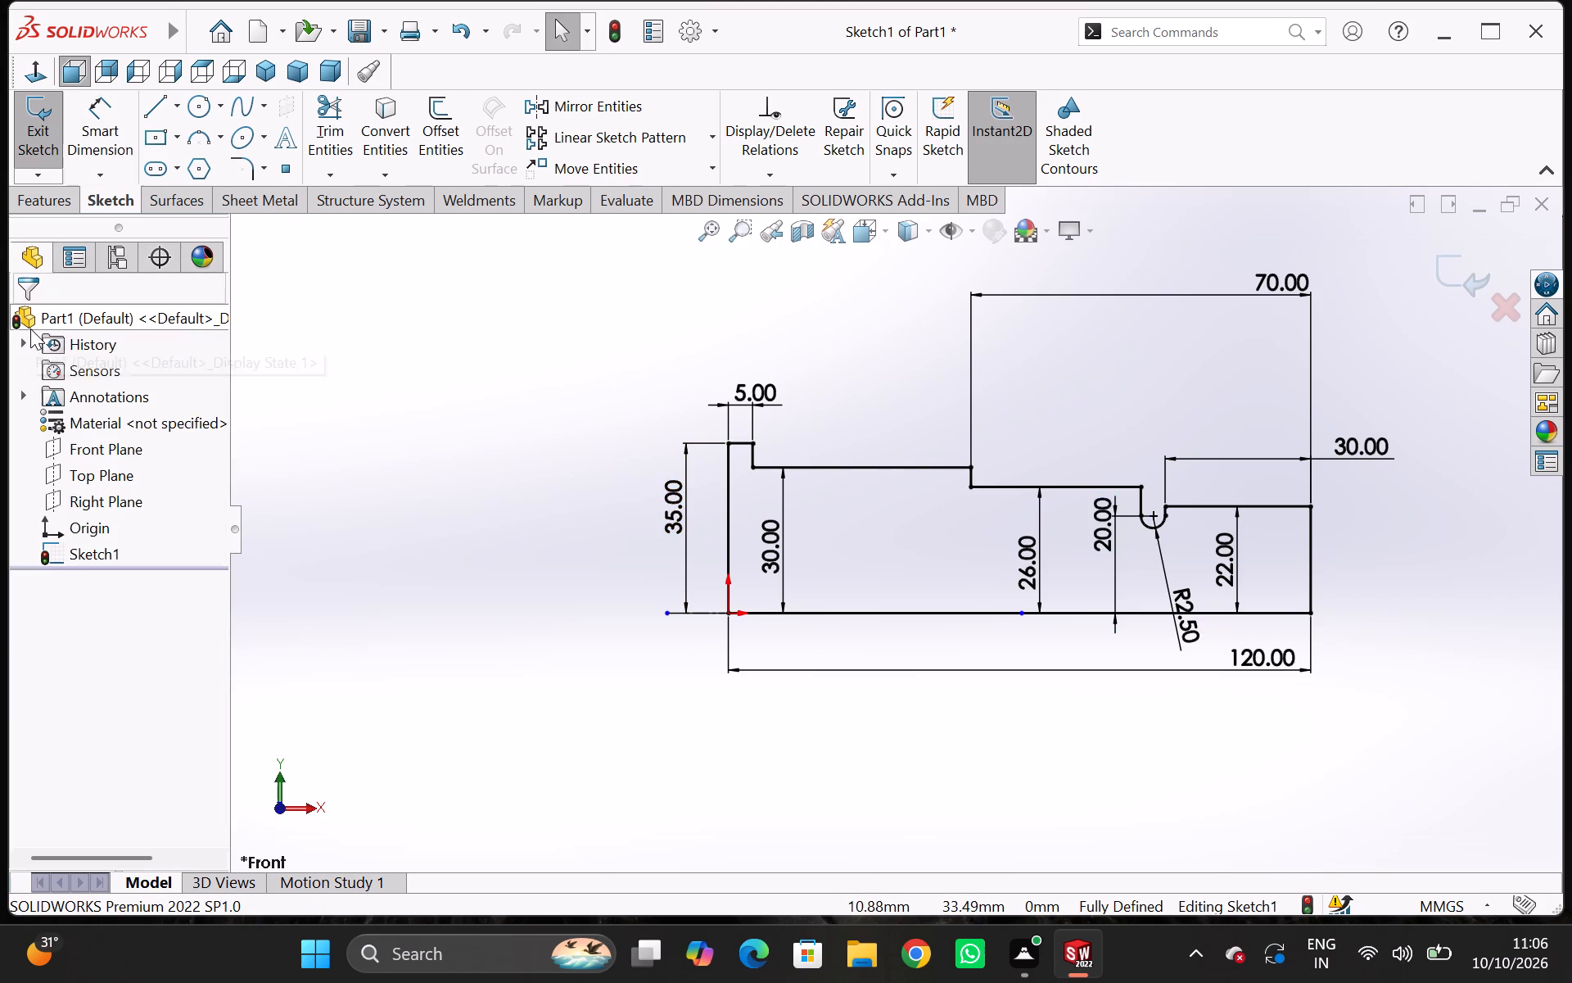
{"action": "left_click", "coordinate": [38, 156]}
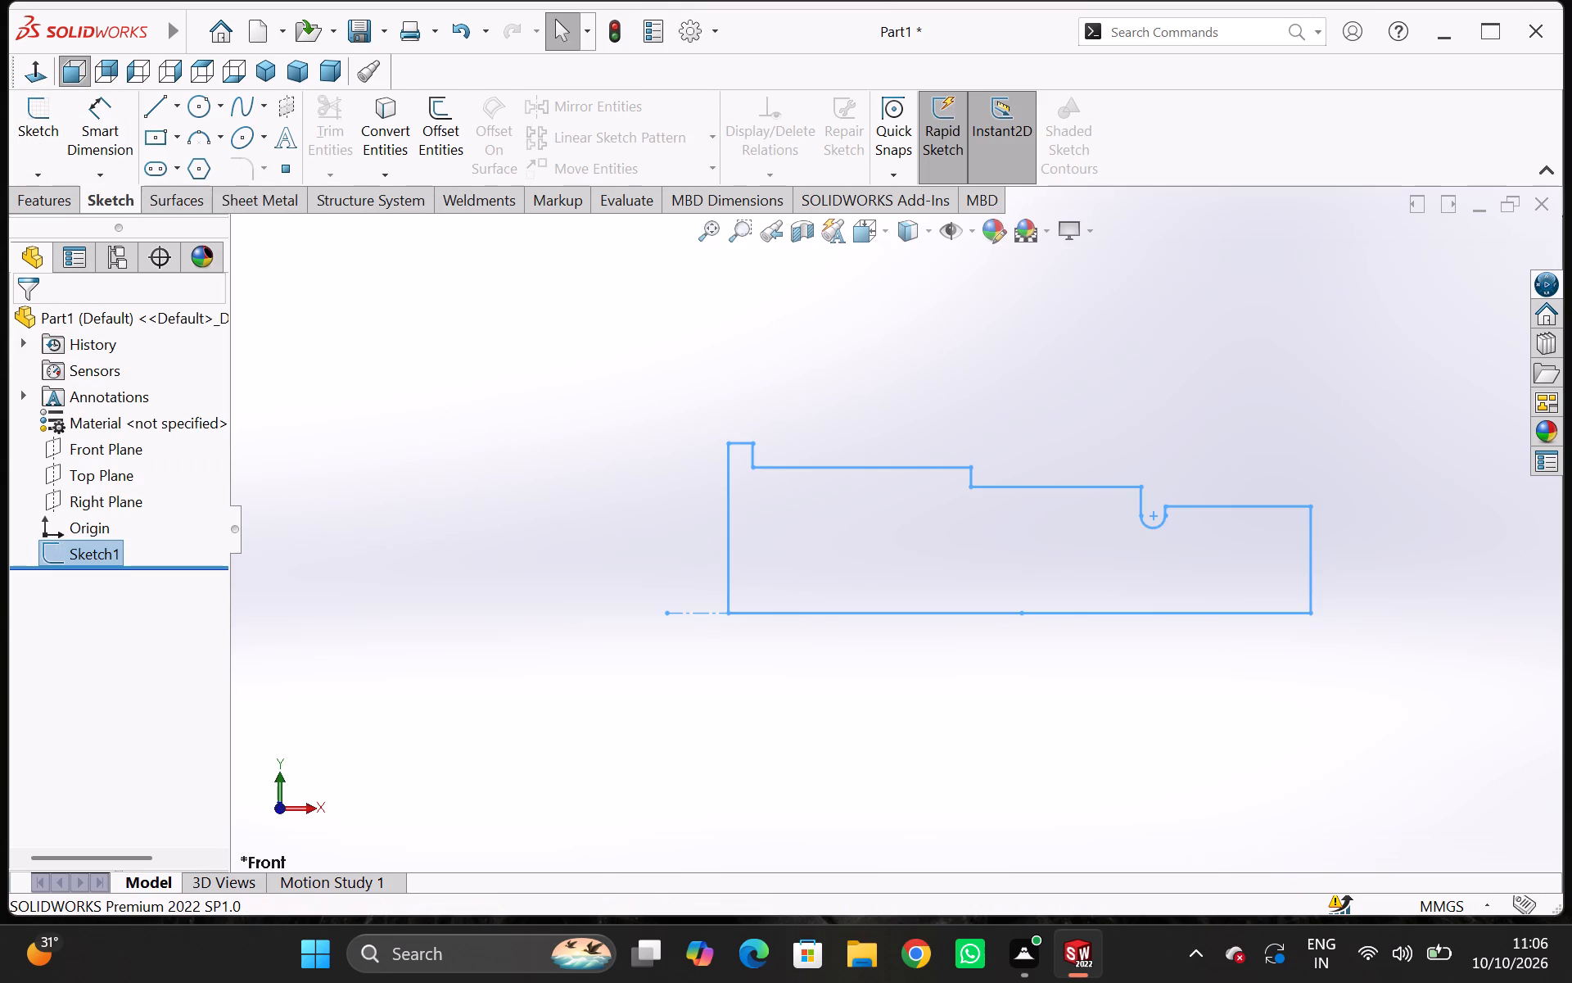
Revolve the half-profile 360 degrees about the centerline into a solid with Revolved Boss/Base.
{"action": "left_click", "coordinate": [52, 205]}
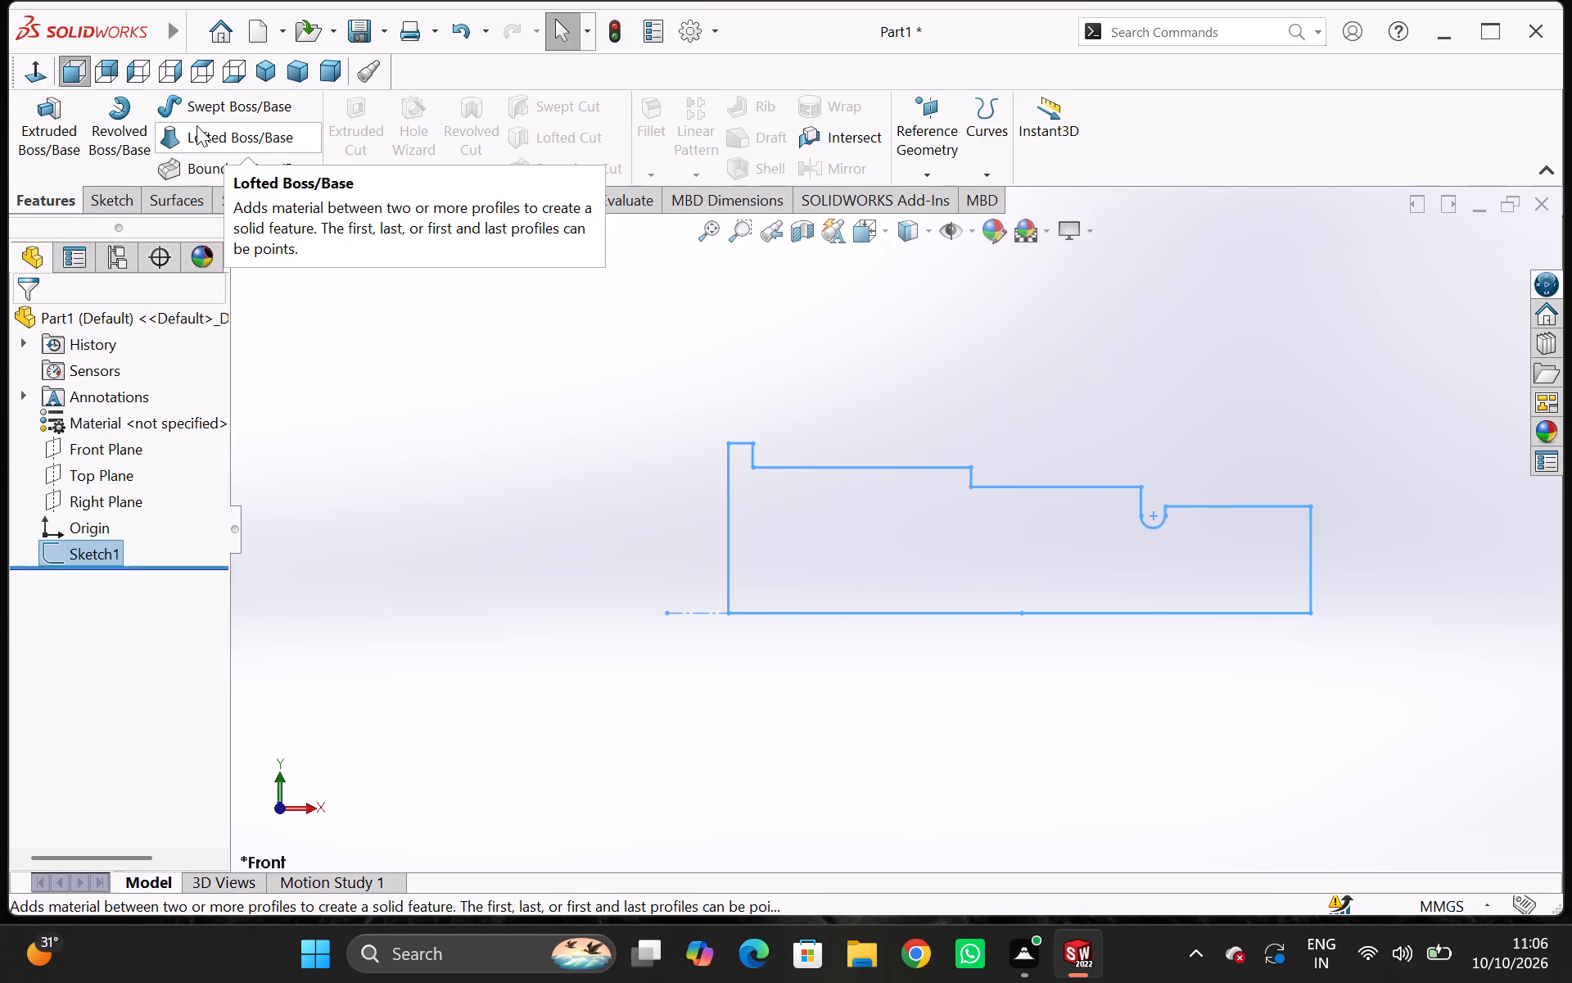
{"action": "left_click", "coordinate": [112, 143]}
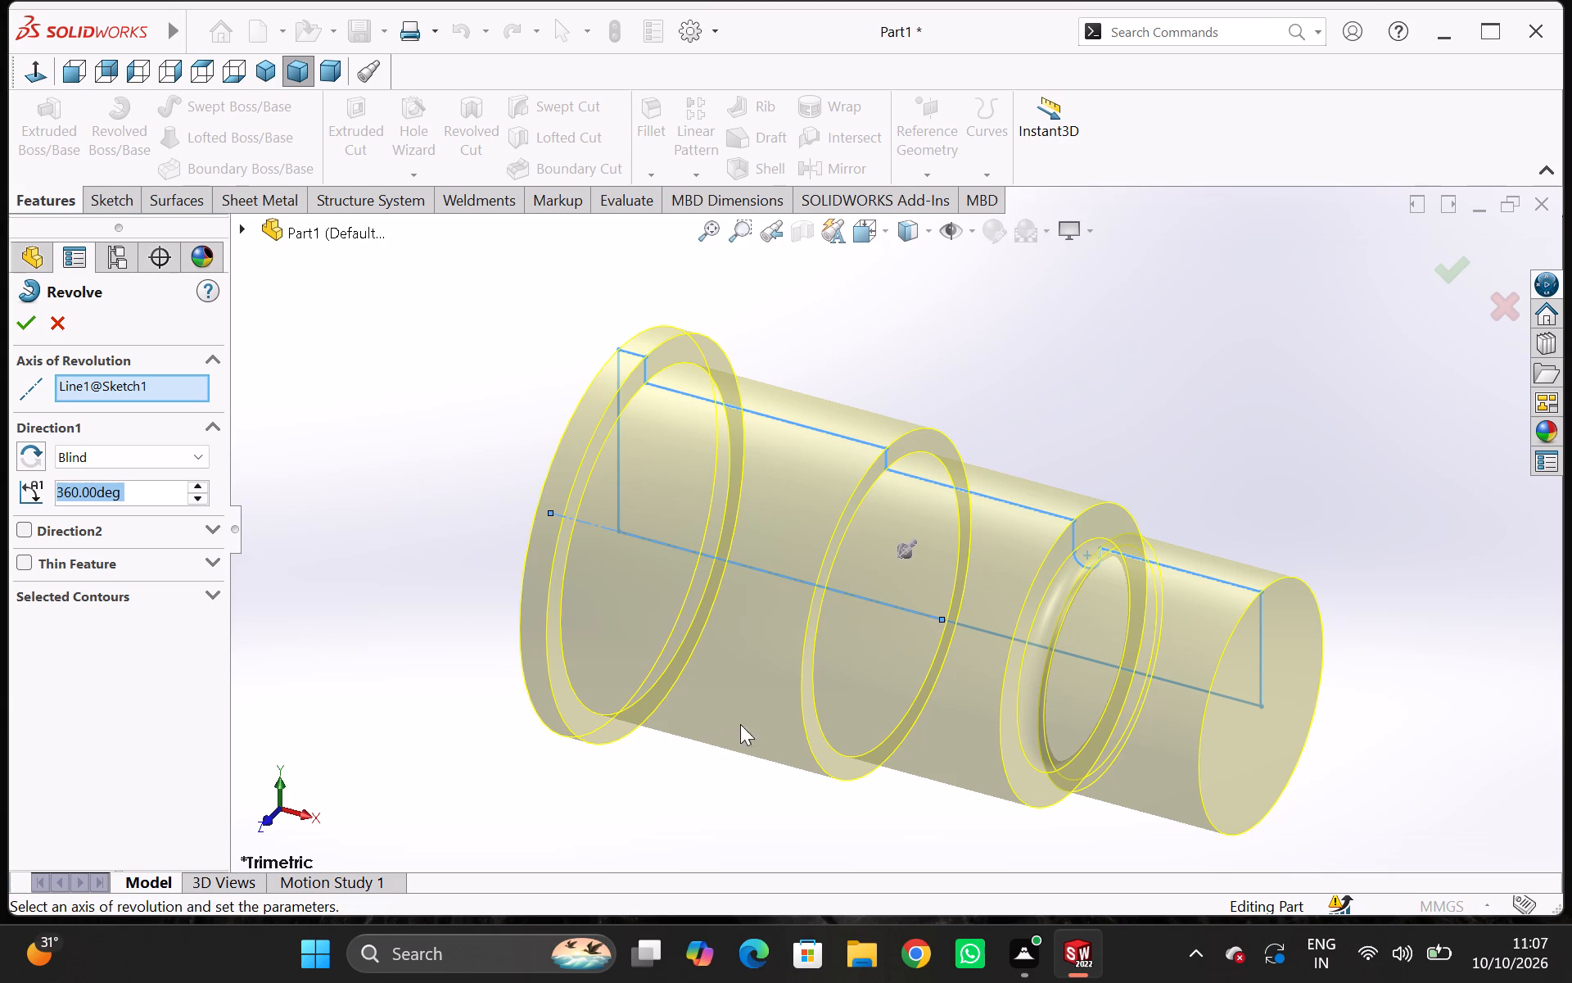
{"action": "left_click", "coordinate": [19, 323]}
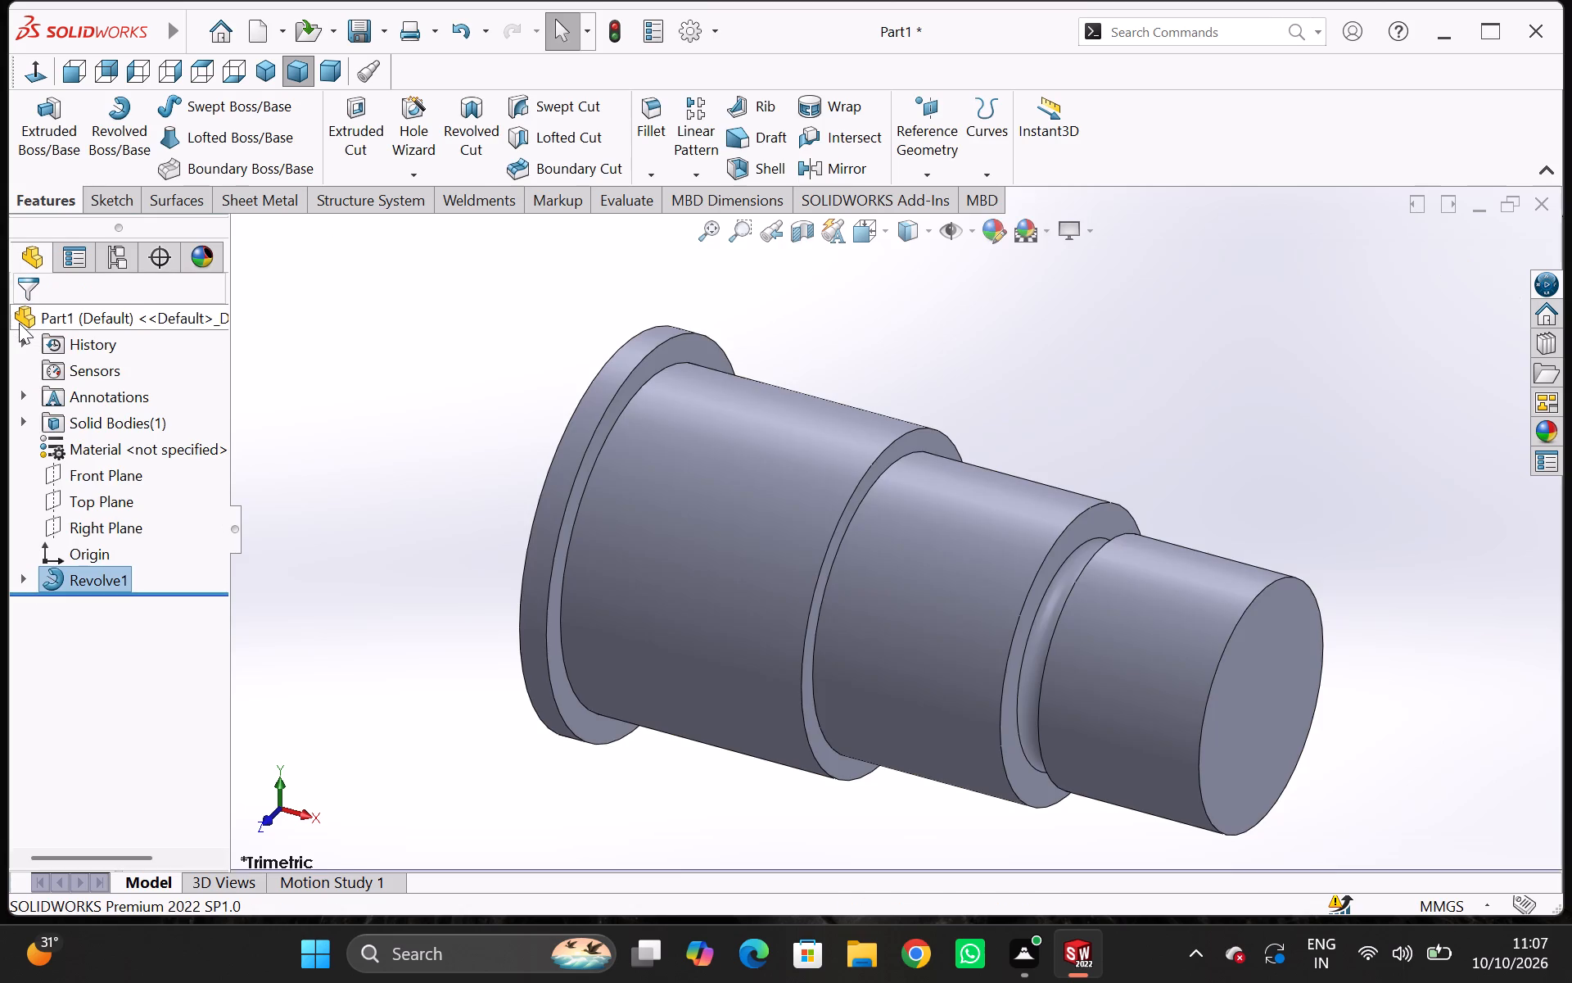
Start a sketch on the flange's flat outer end face and convert the face's circular edge into it.
{"action": "middle_click_drag", "start_coordinate": [434, 512], "coordinate": [664, 612]}
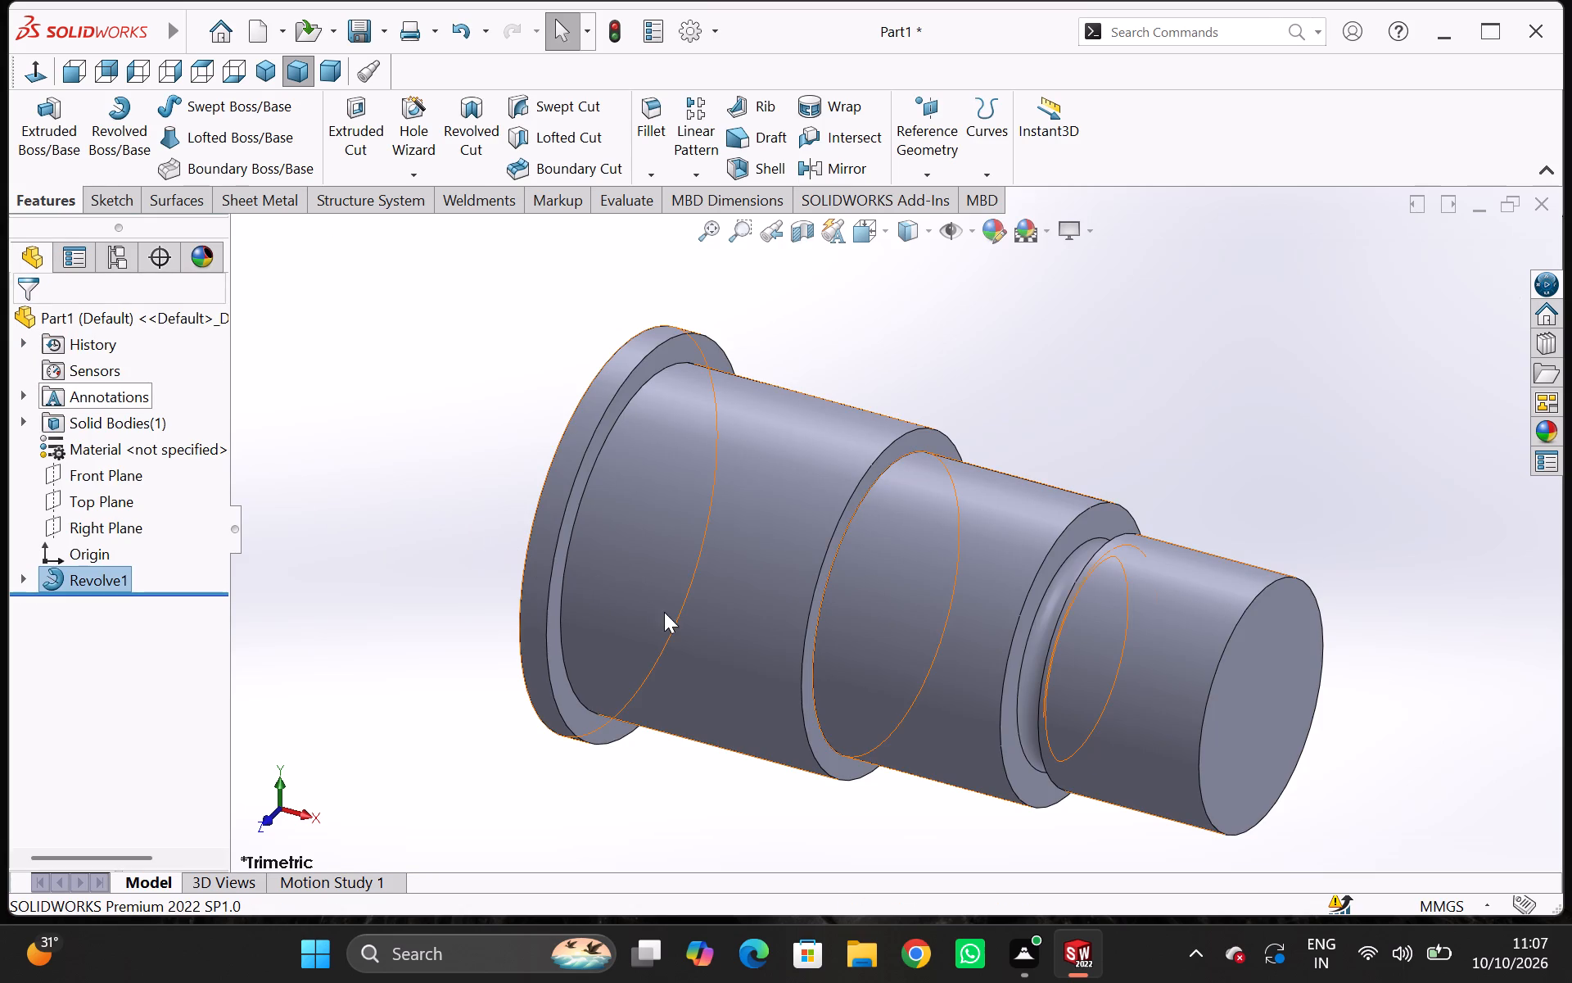
{"action": "middle_click_drag", "start_coordinate": [664, 612], "coordinate": [888, 699]}
{"action": "middle_click_drag", "start_coordinate": [903, 380], "coordinate": [838, 456]}
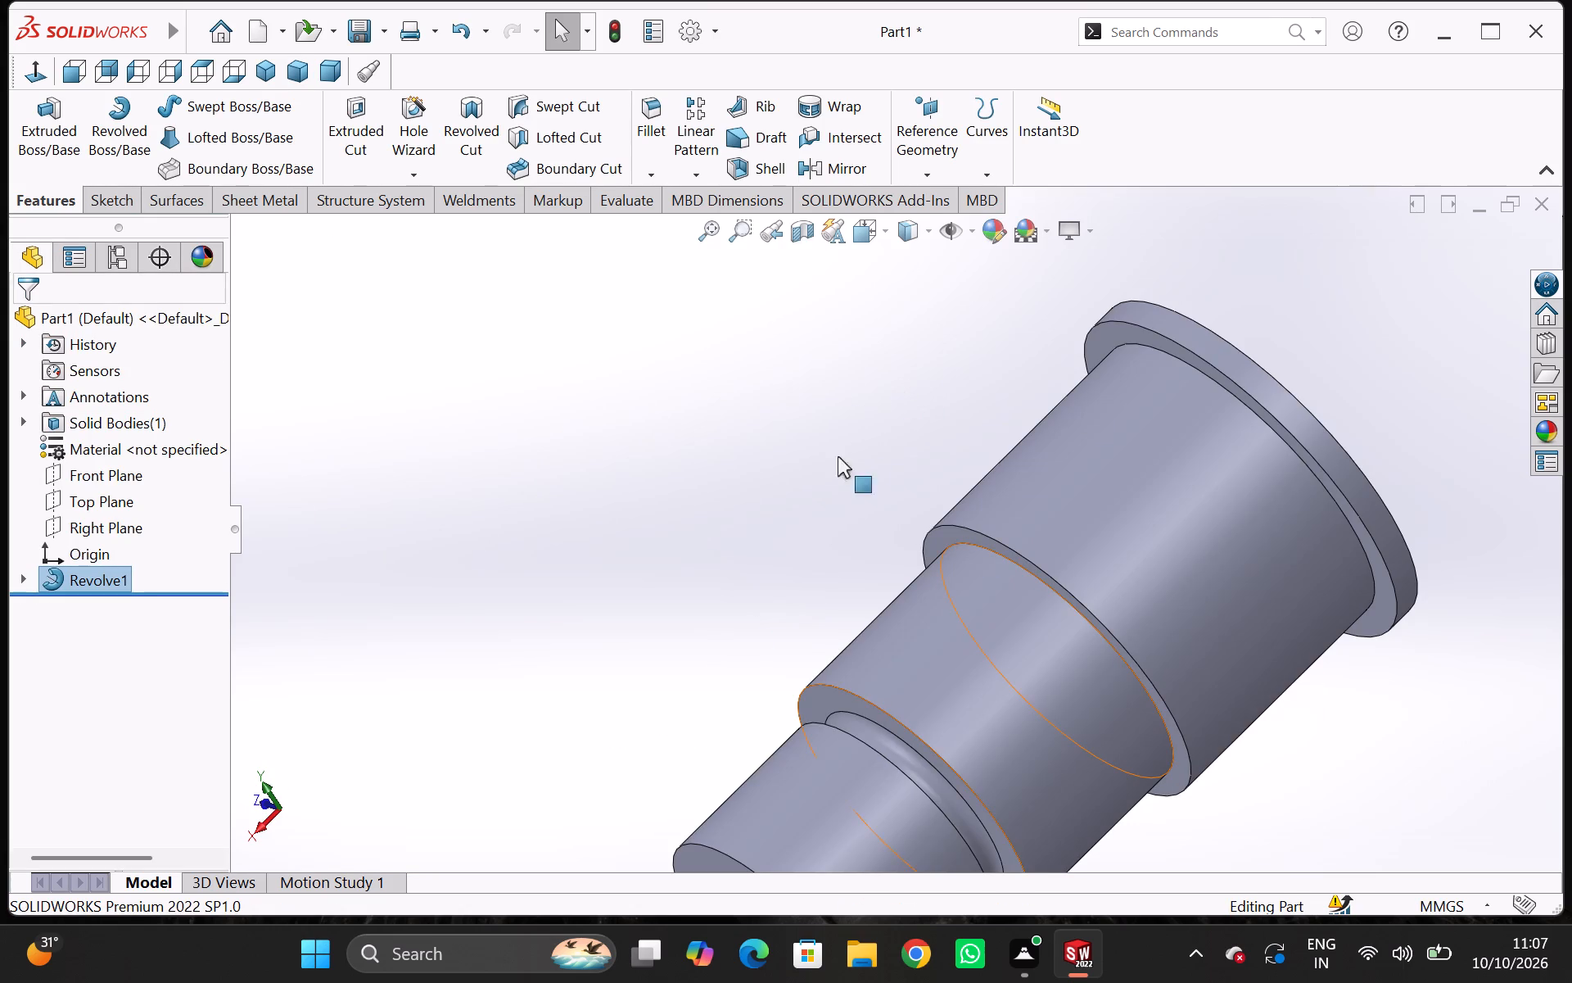
{"action": "middle_click_drag", "start_coordinate": [838, 456], "coordinate": [715, 518]}
{"action": "left_click", "coordinate": [844, 653]}
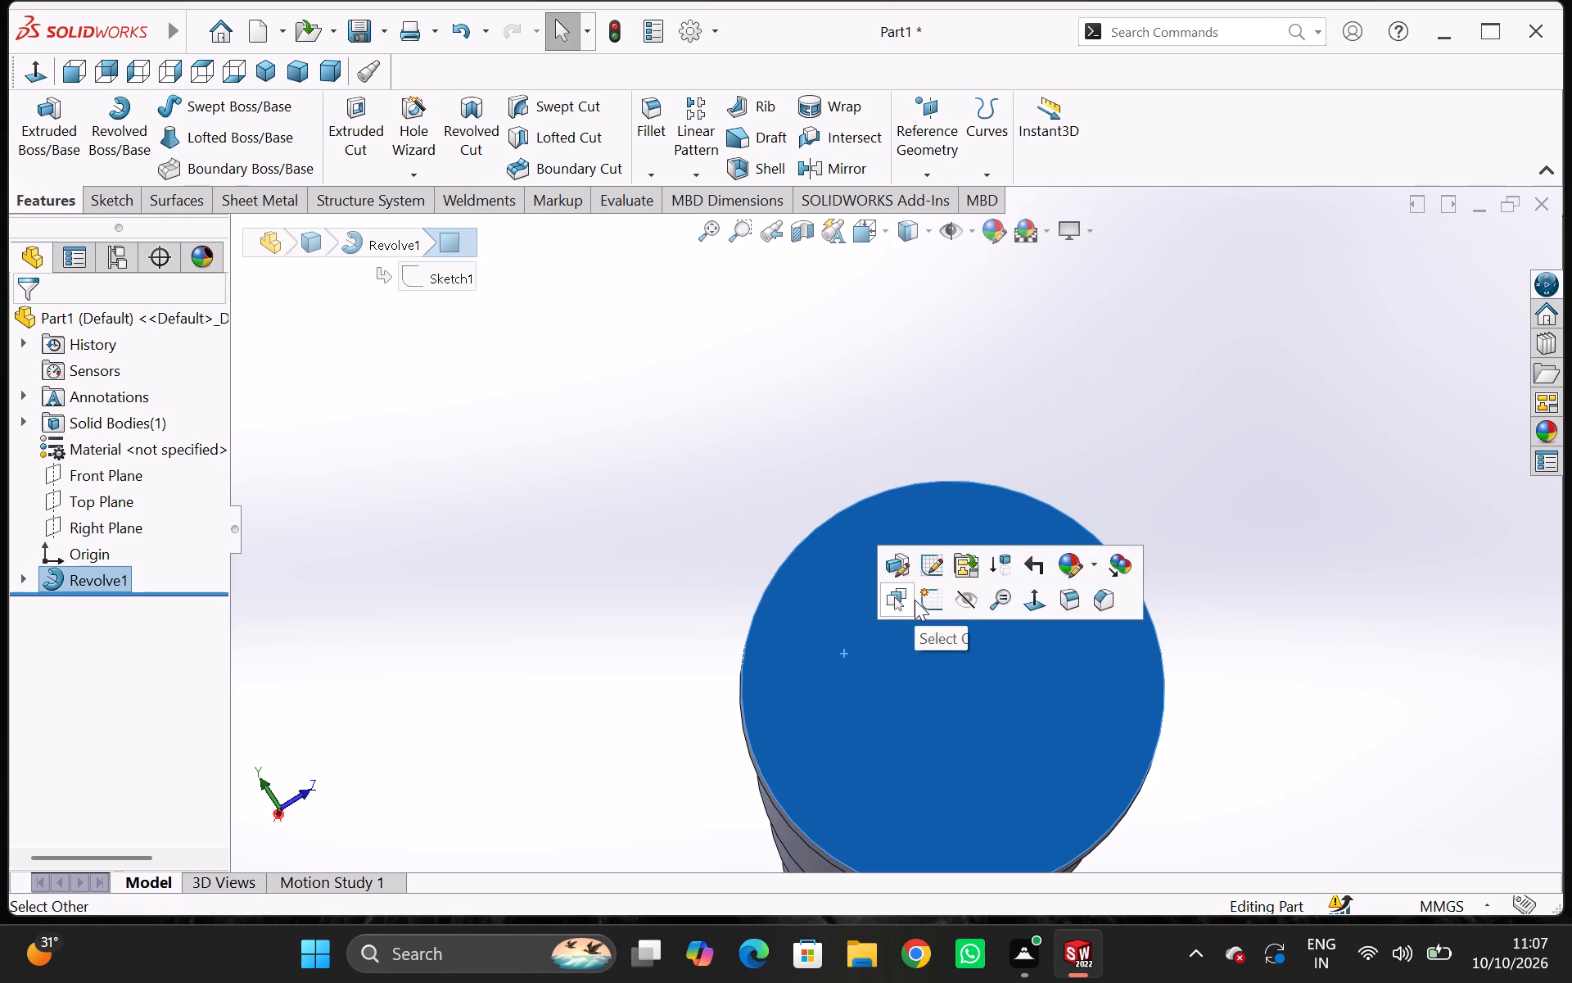
{"action": "left_click", "coordinate": [915, 600]}
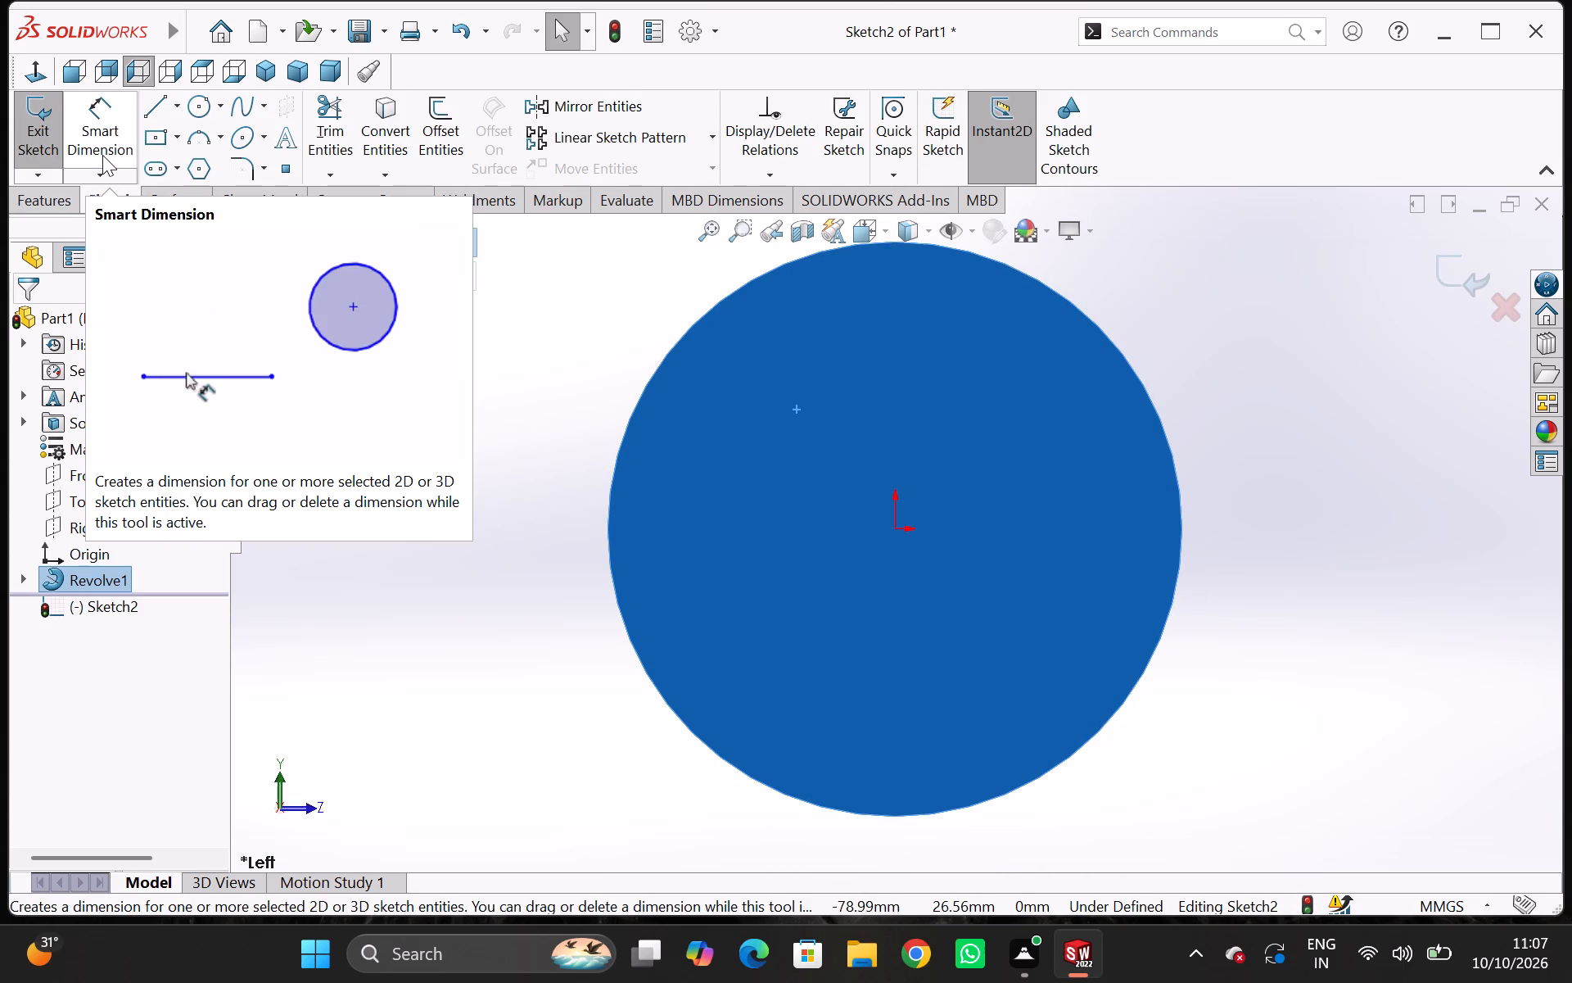
{"action": "left_click", "coordinate": [389, 125]}
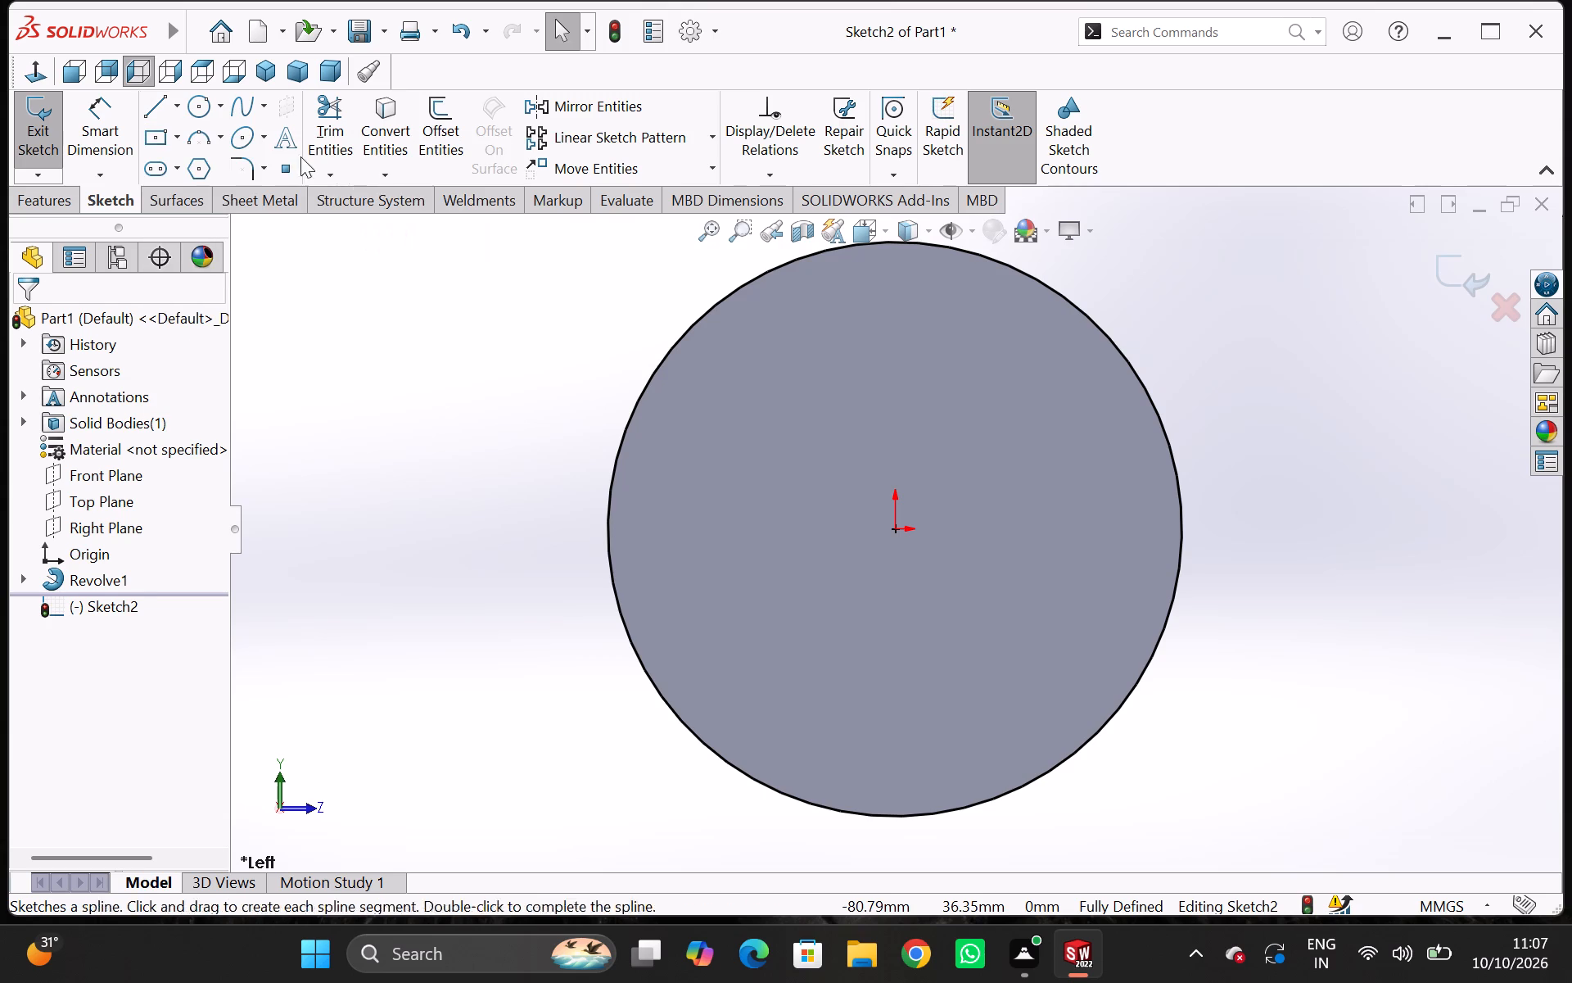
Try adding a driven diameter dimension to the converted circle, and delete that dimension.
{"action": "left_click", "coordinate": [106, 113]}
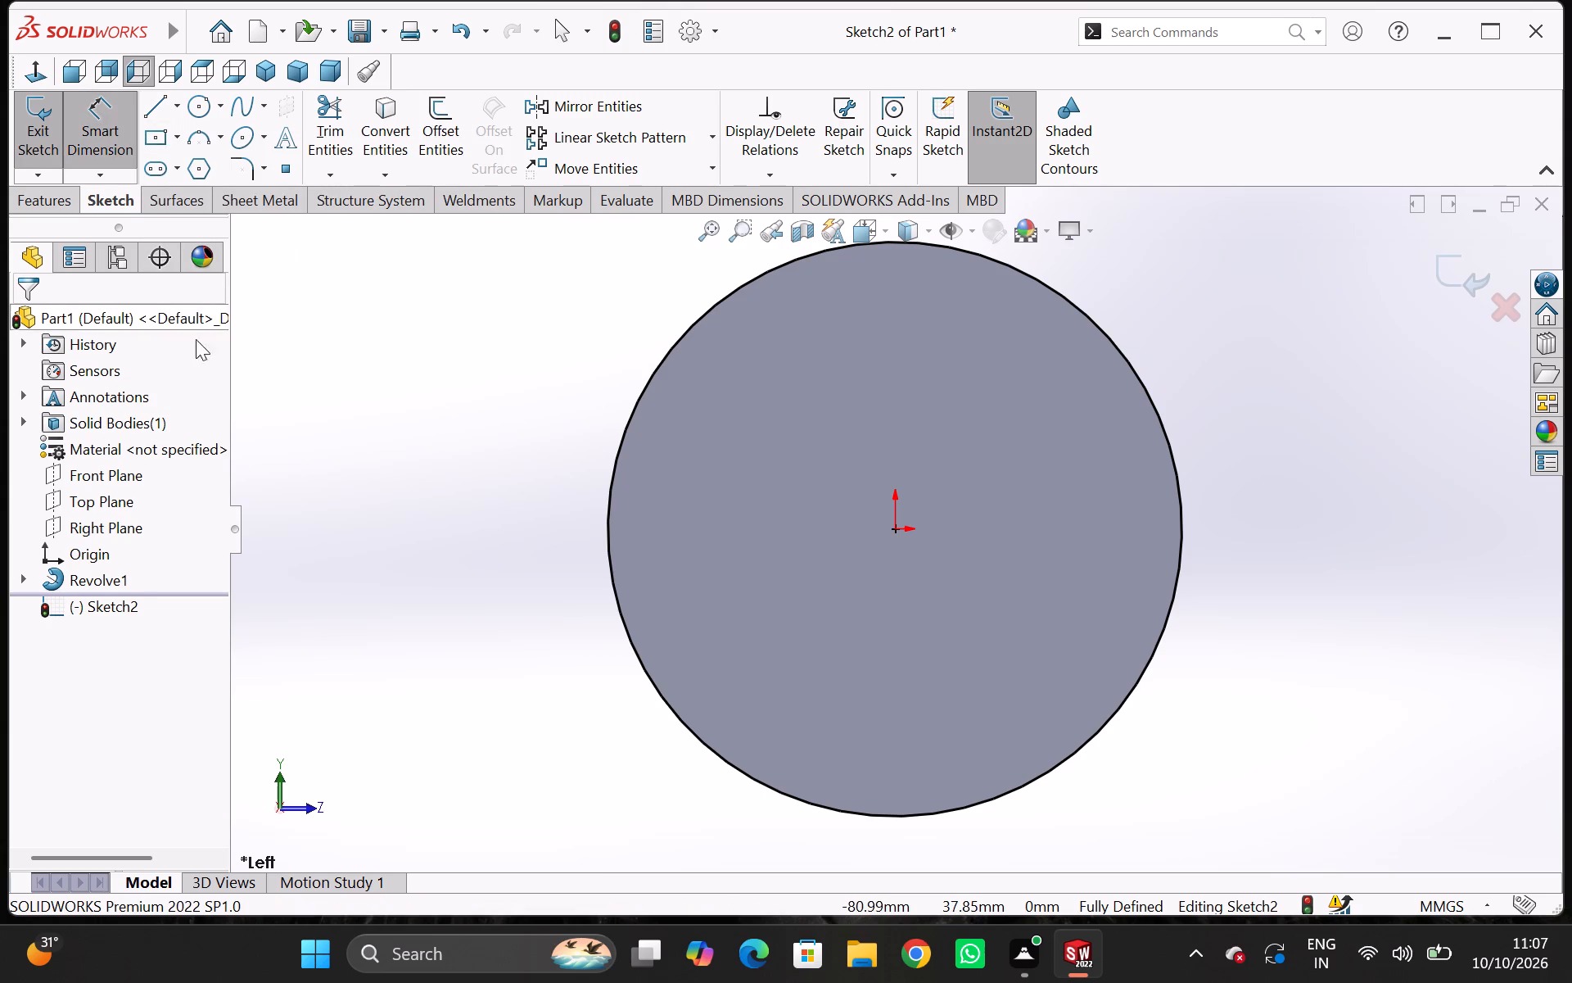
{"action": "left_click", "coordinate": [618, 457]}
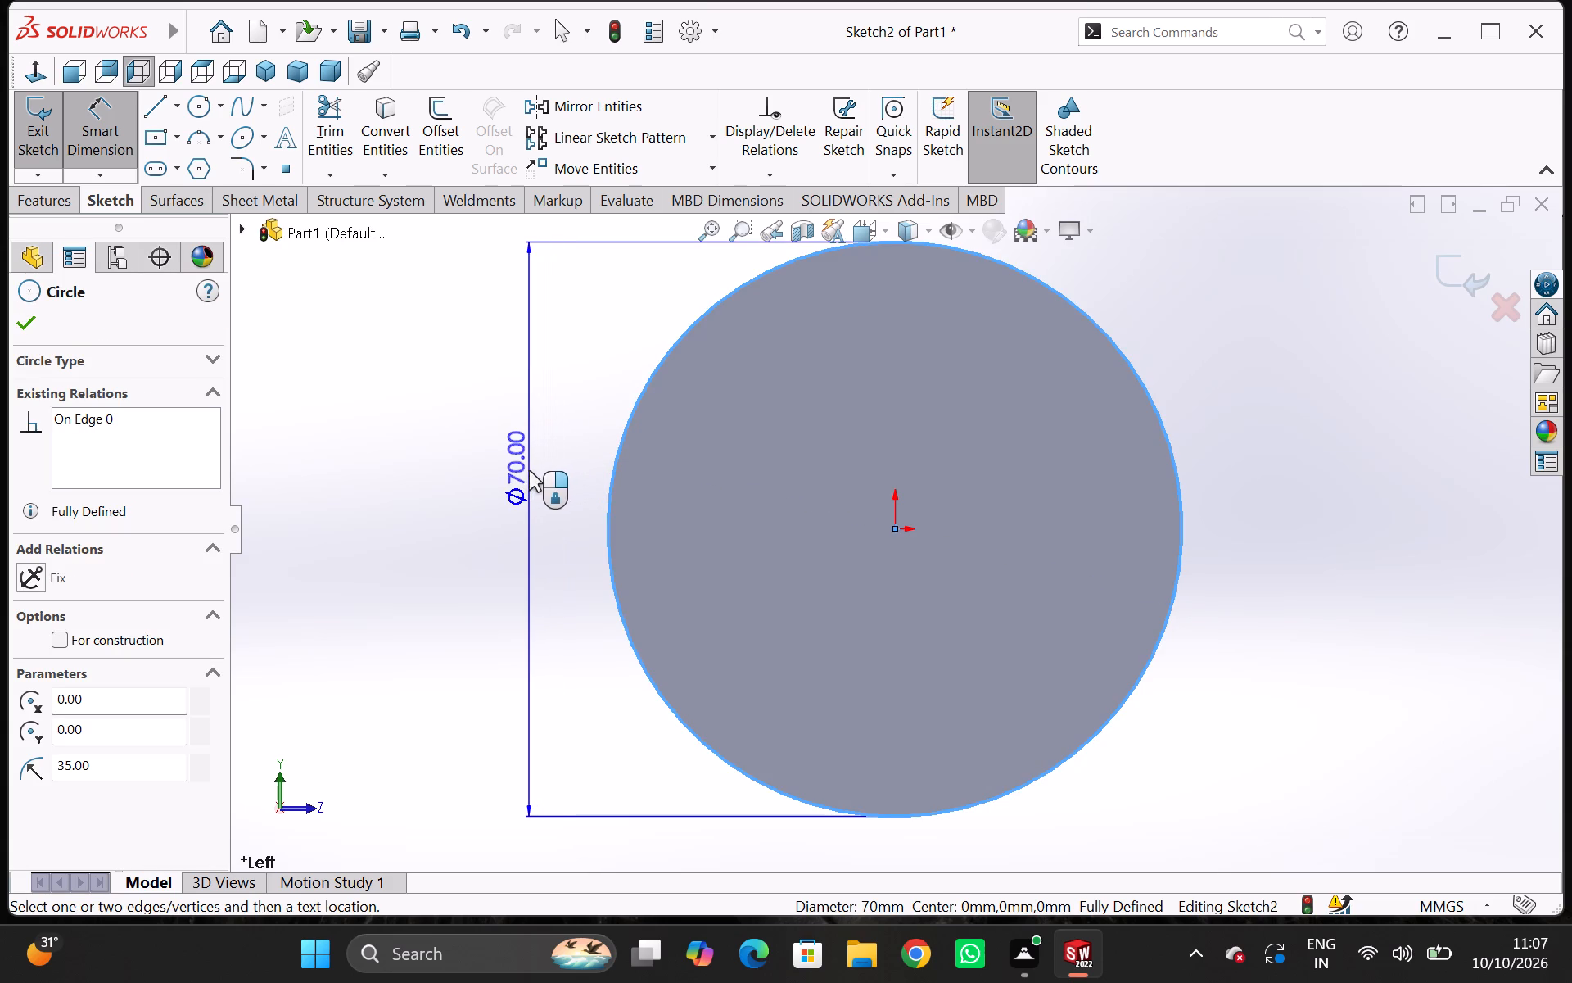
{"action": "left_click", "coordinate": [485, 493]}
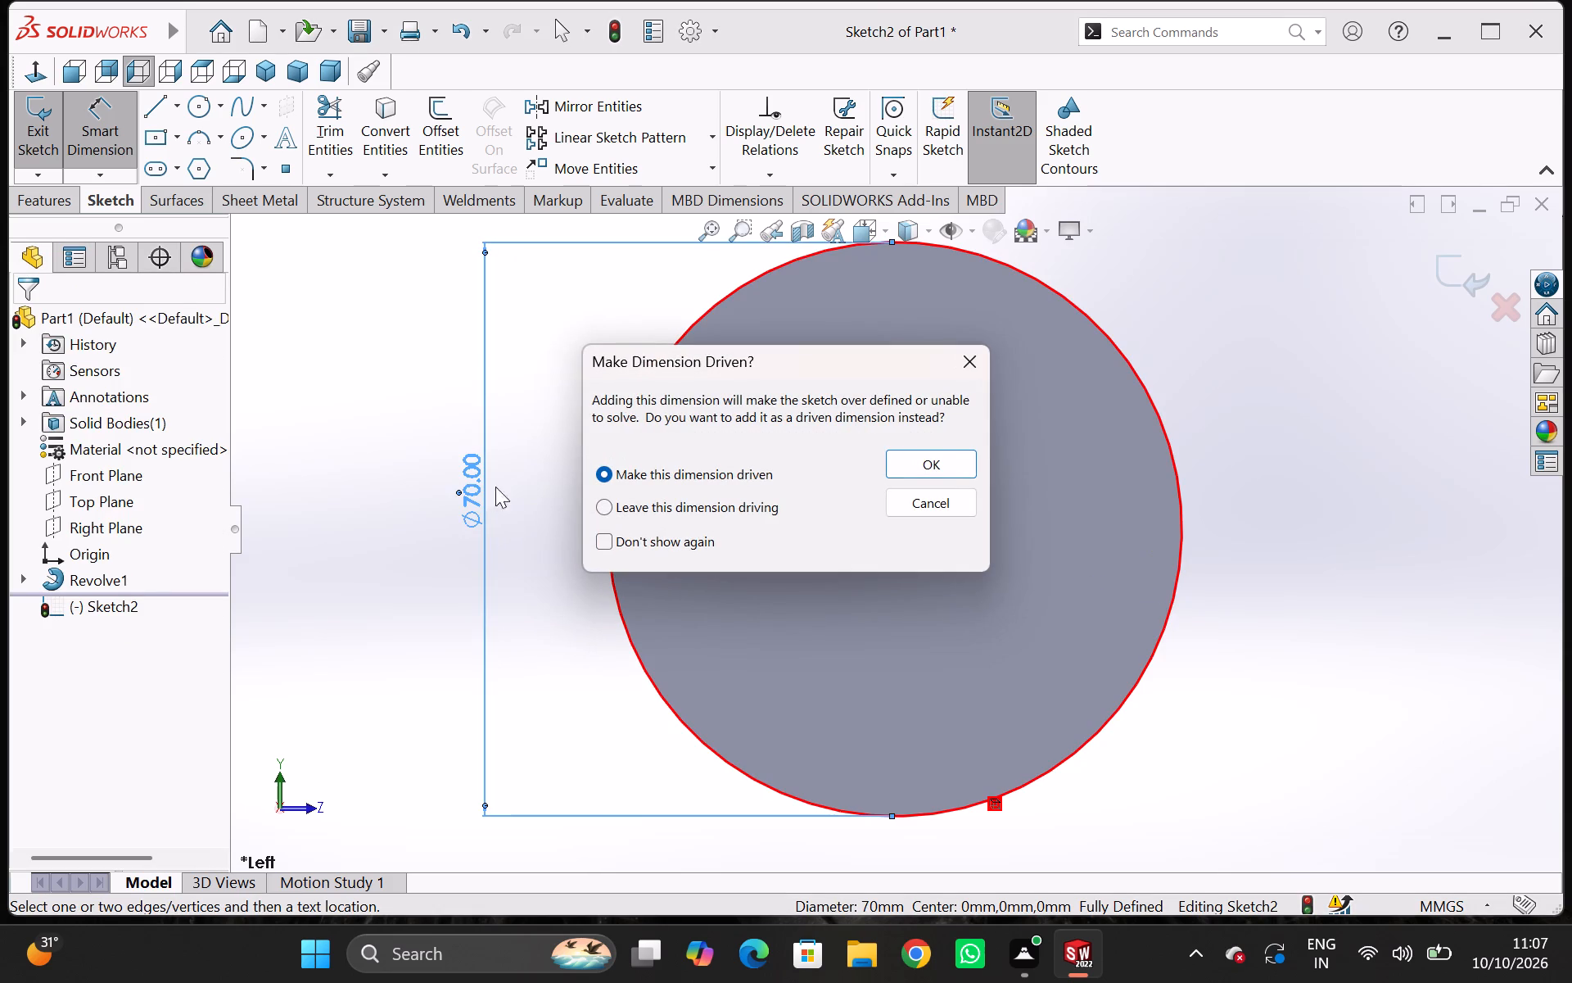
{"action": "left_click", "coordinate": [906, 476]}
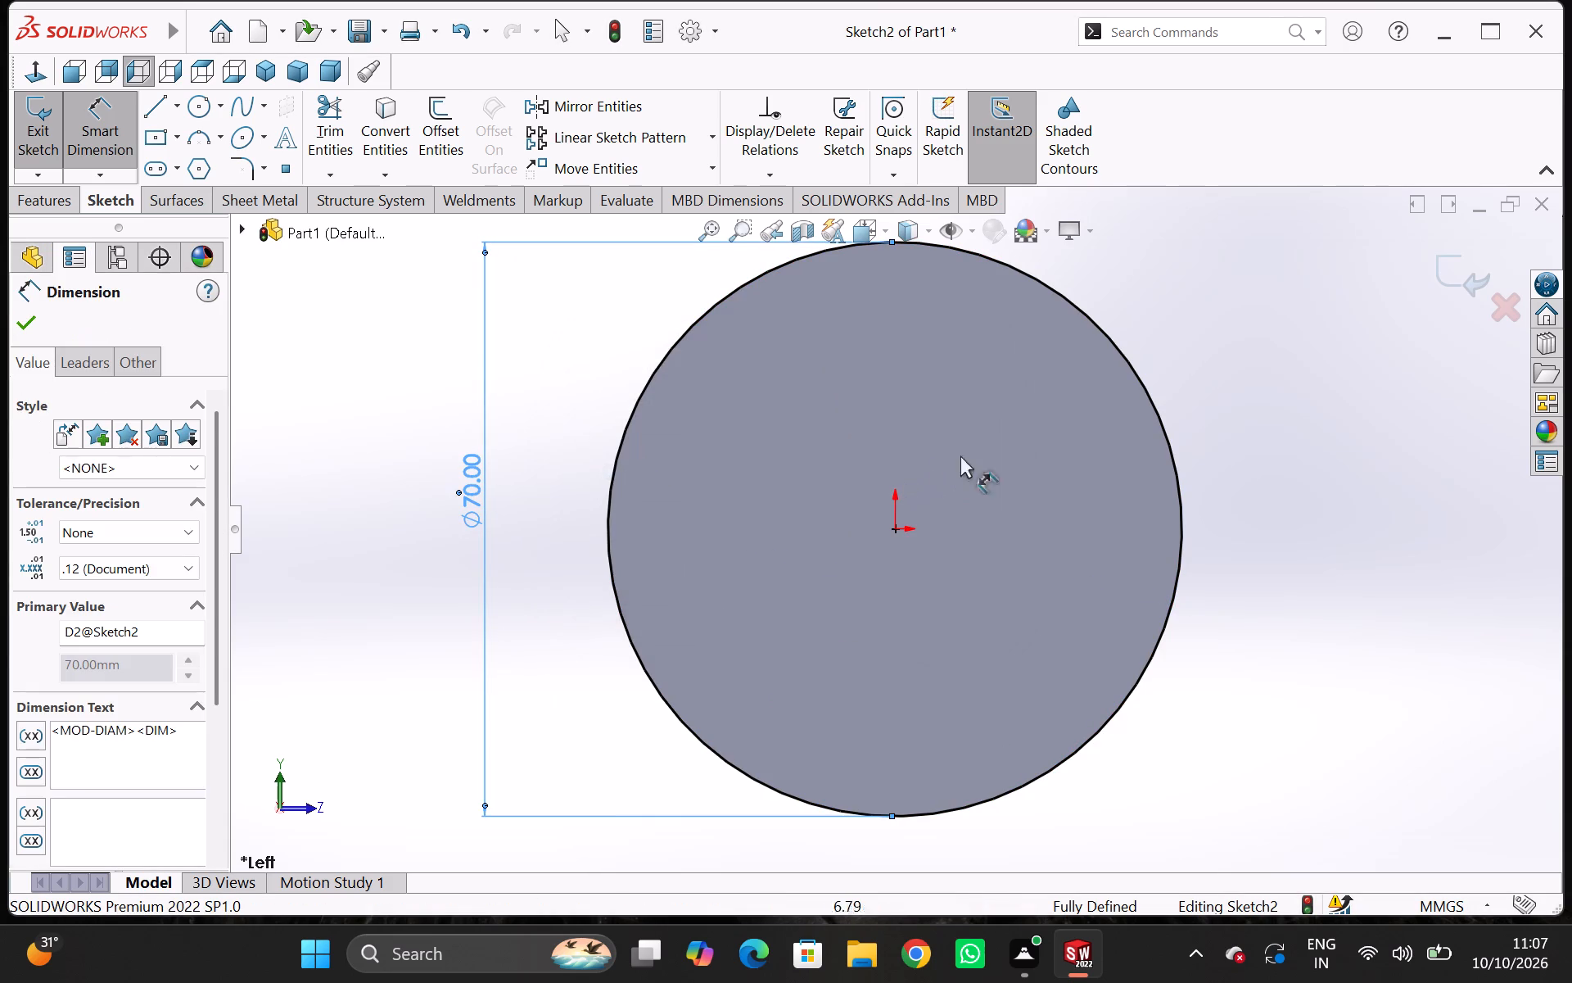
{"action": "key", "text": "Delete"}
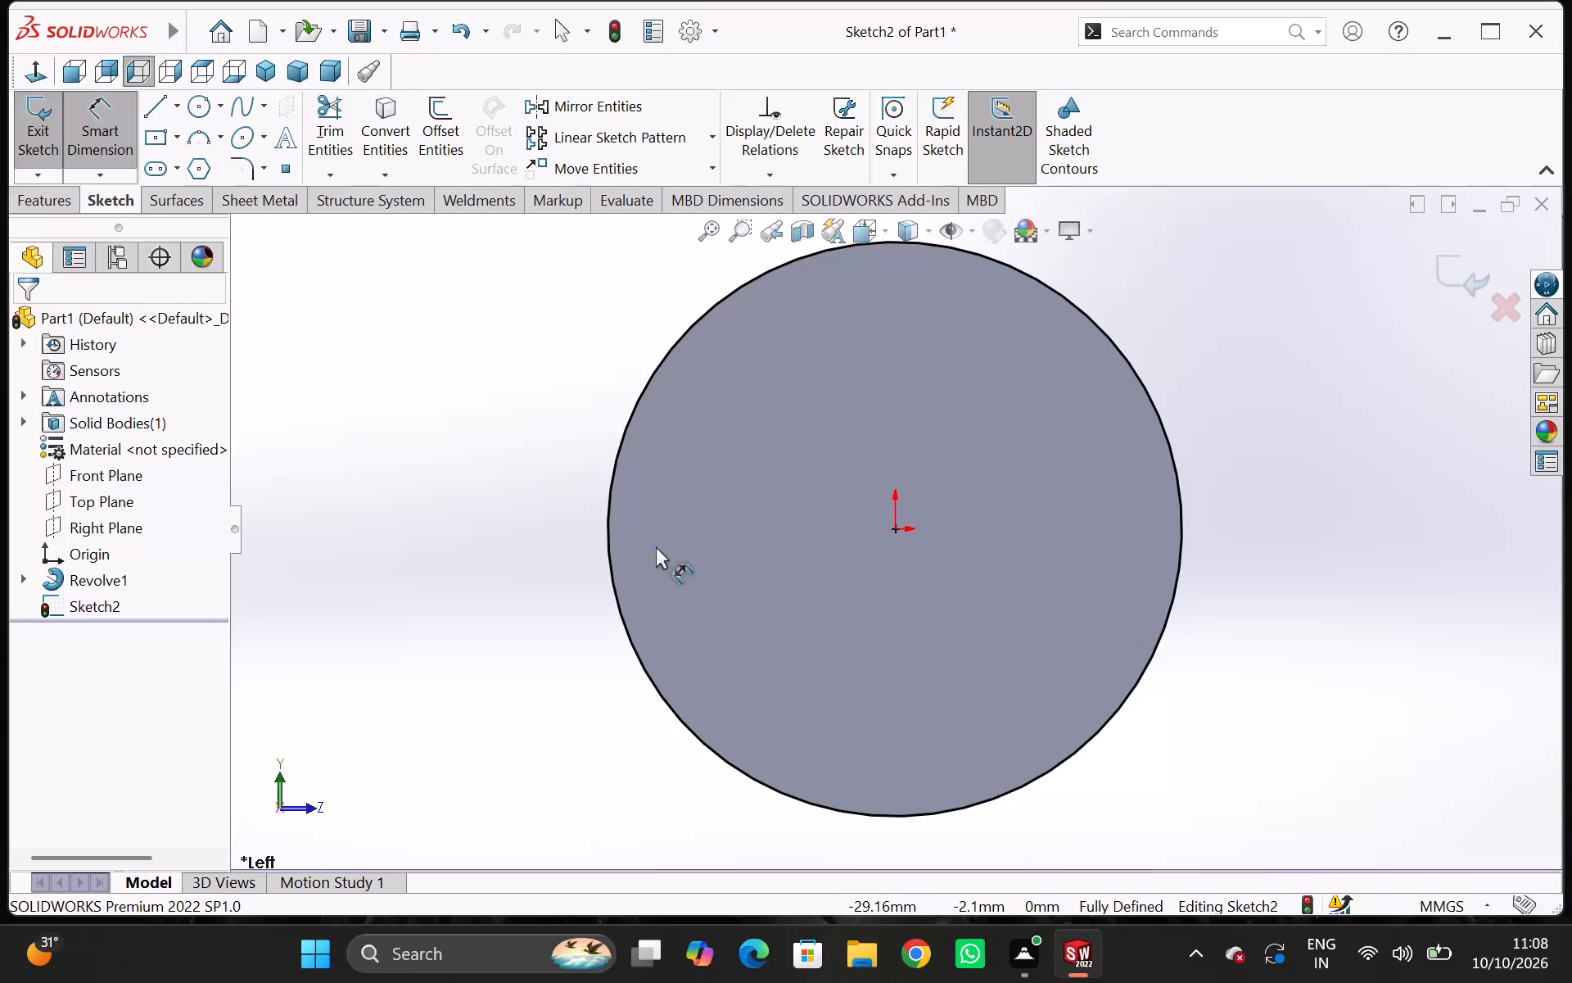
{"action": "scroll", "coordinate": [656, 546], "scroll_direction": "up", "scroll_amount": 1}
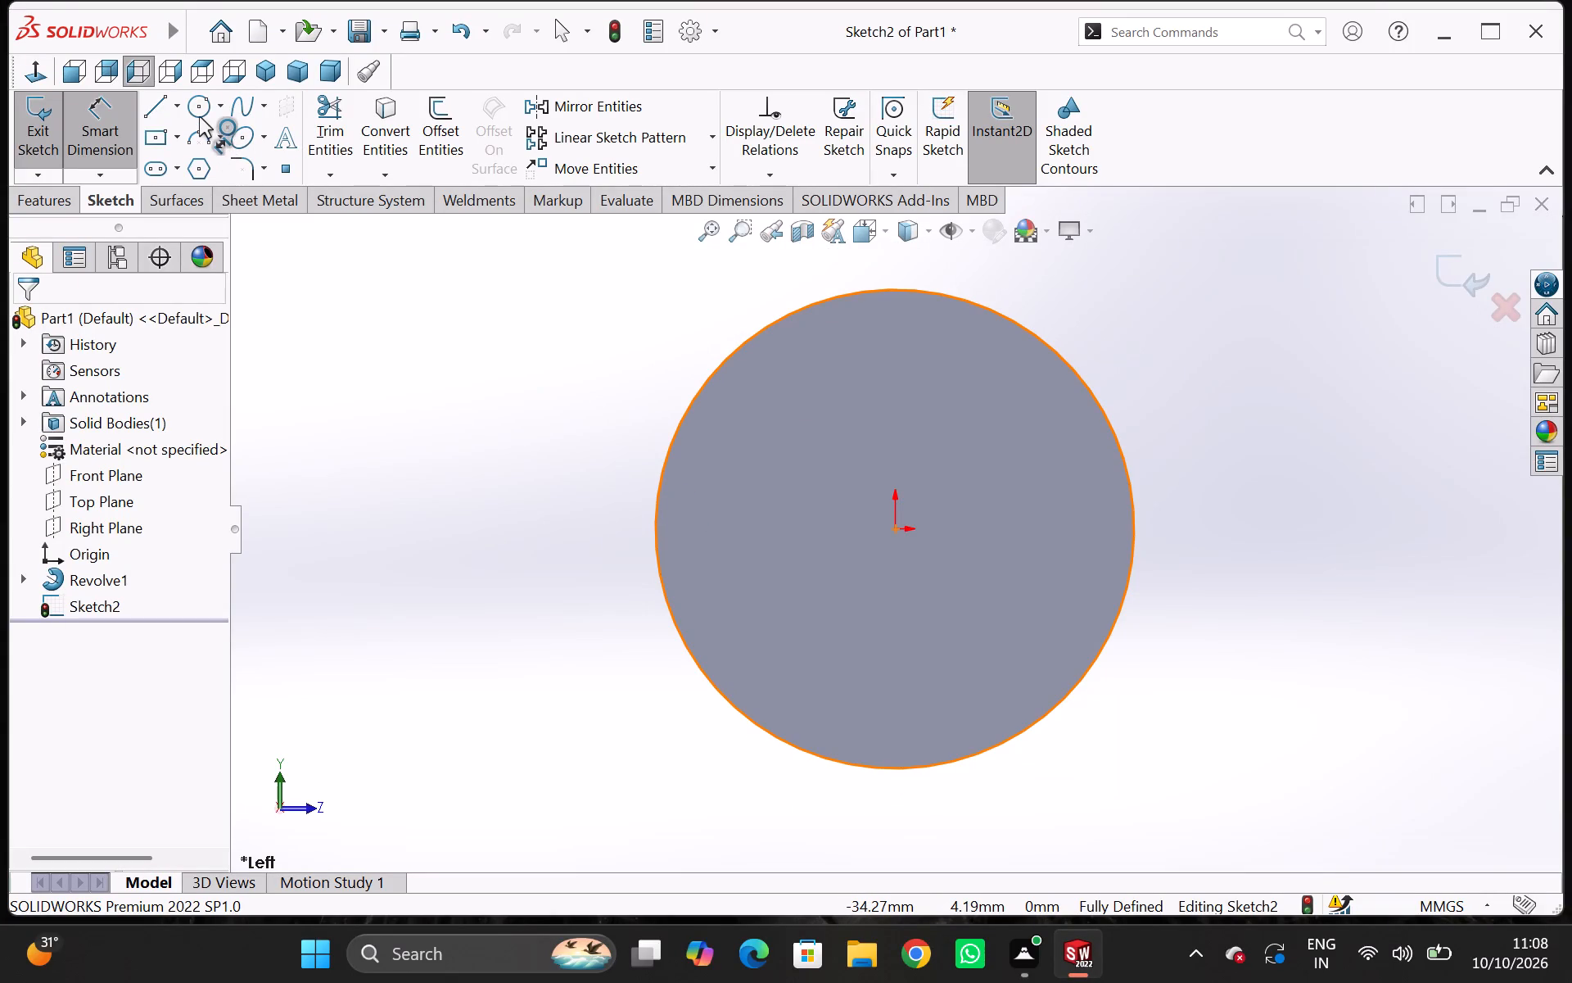
Sketch two concentric circles centered on the origin, with radii of about 41 mm and 49 mm.
{"action": "left_click", "coordinate": [197, 113]}
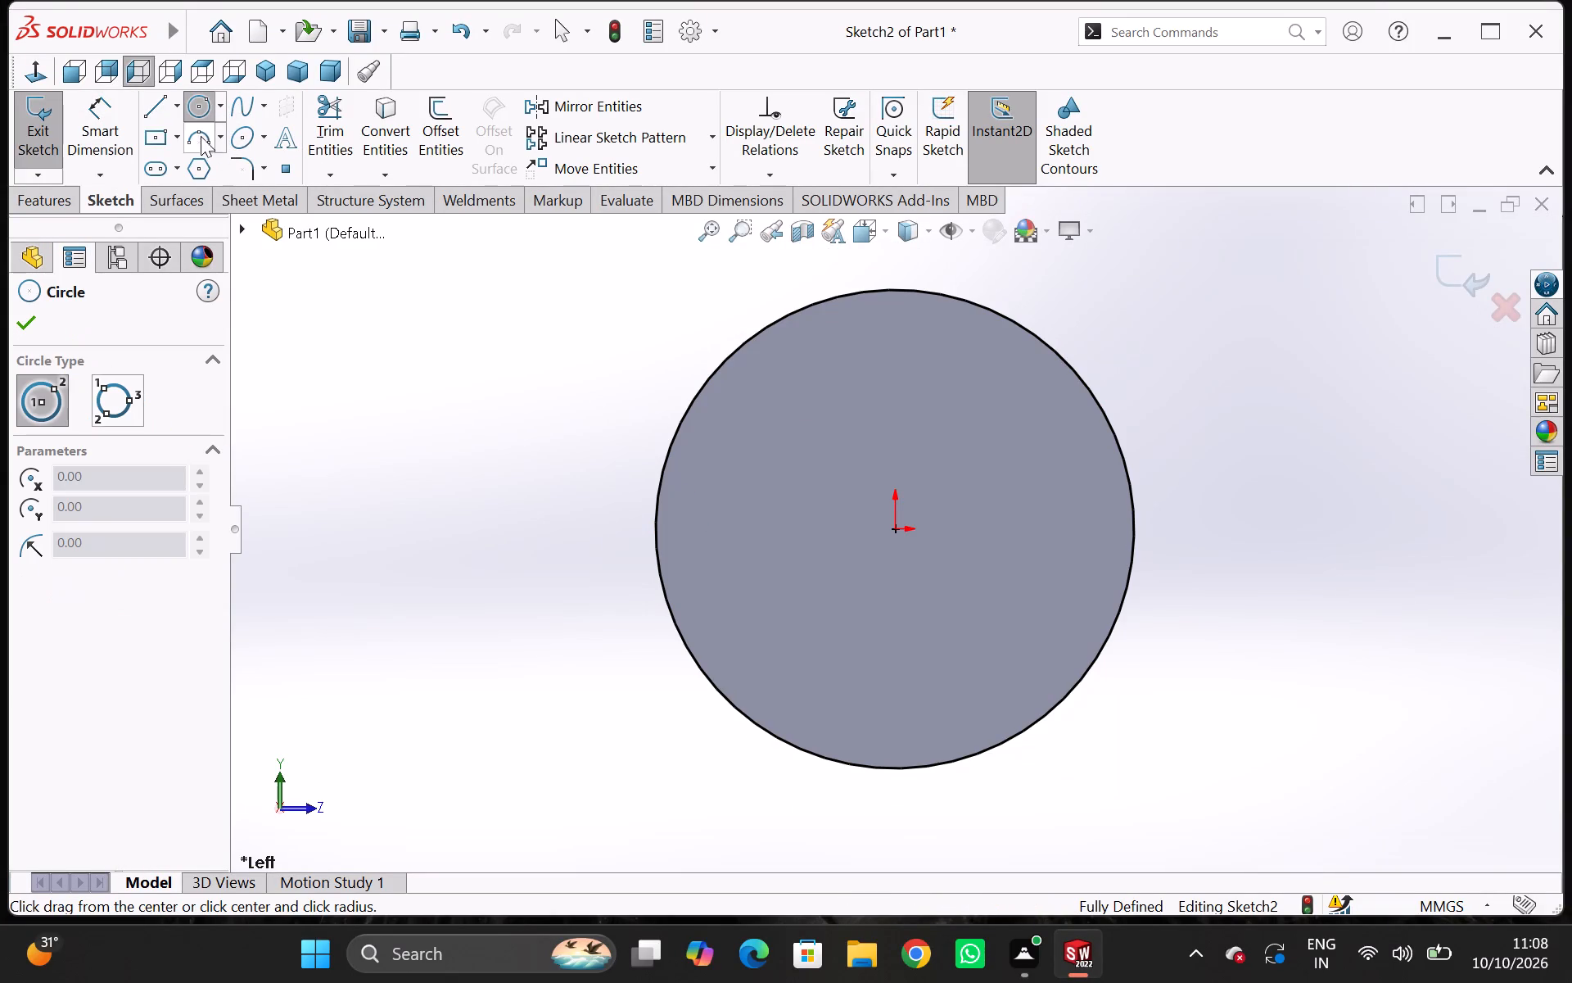
{"action": "left_click", "coordinate": [894, 528]}
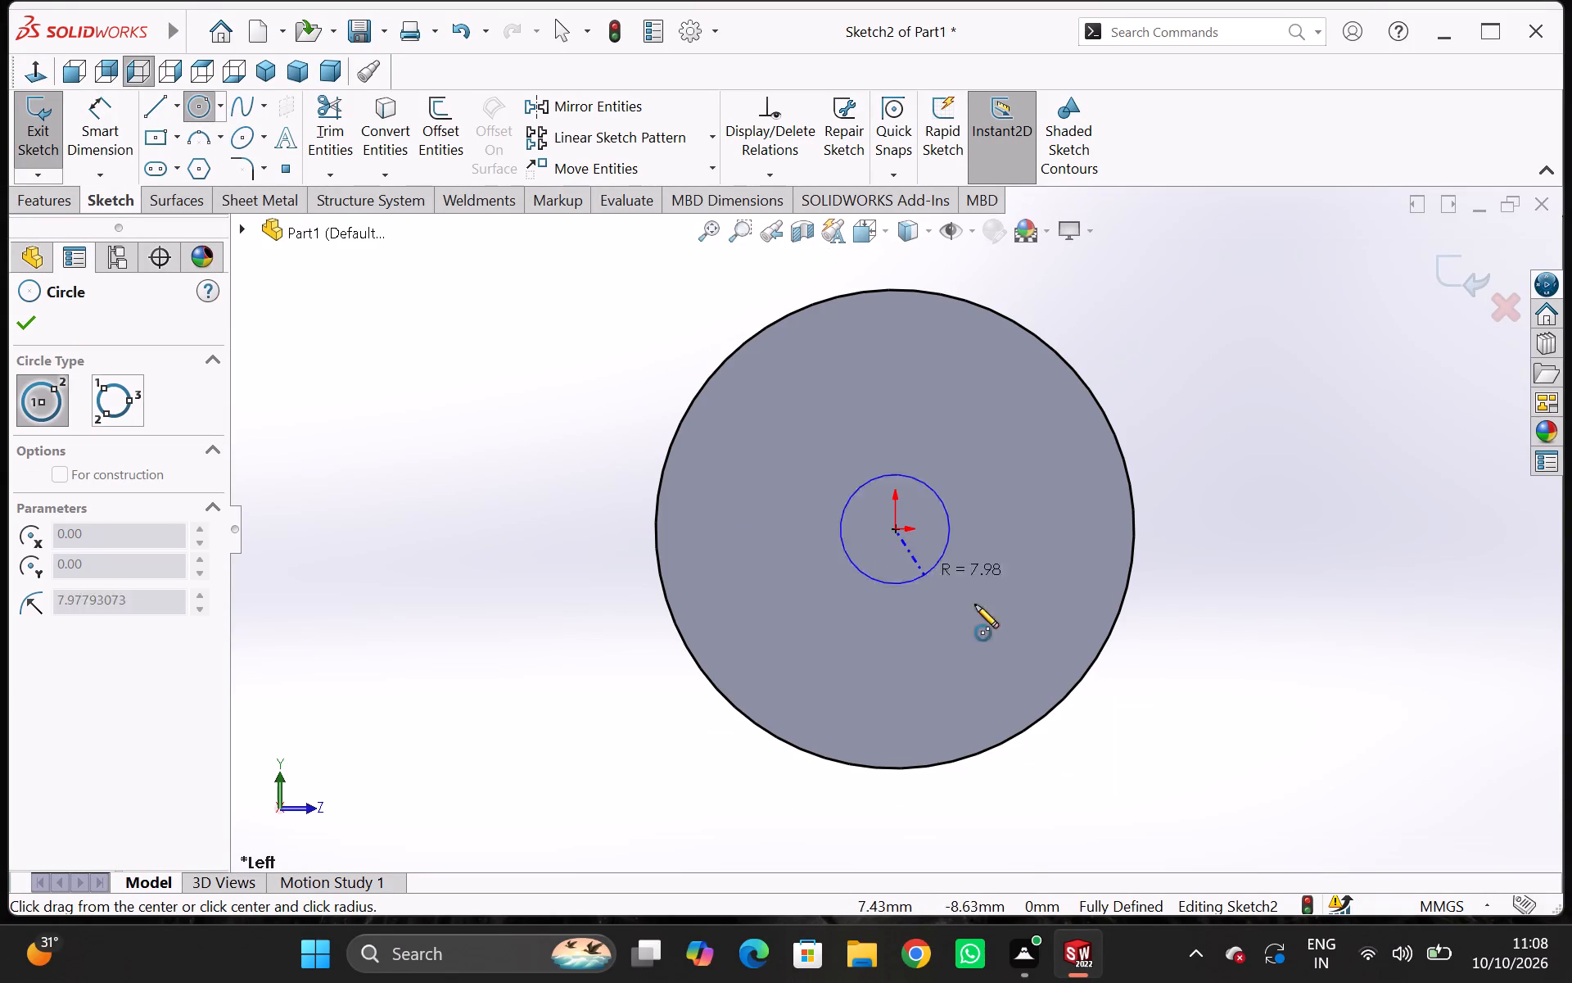
{"action": "left_click", "coordinate": [1129, 688]}
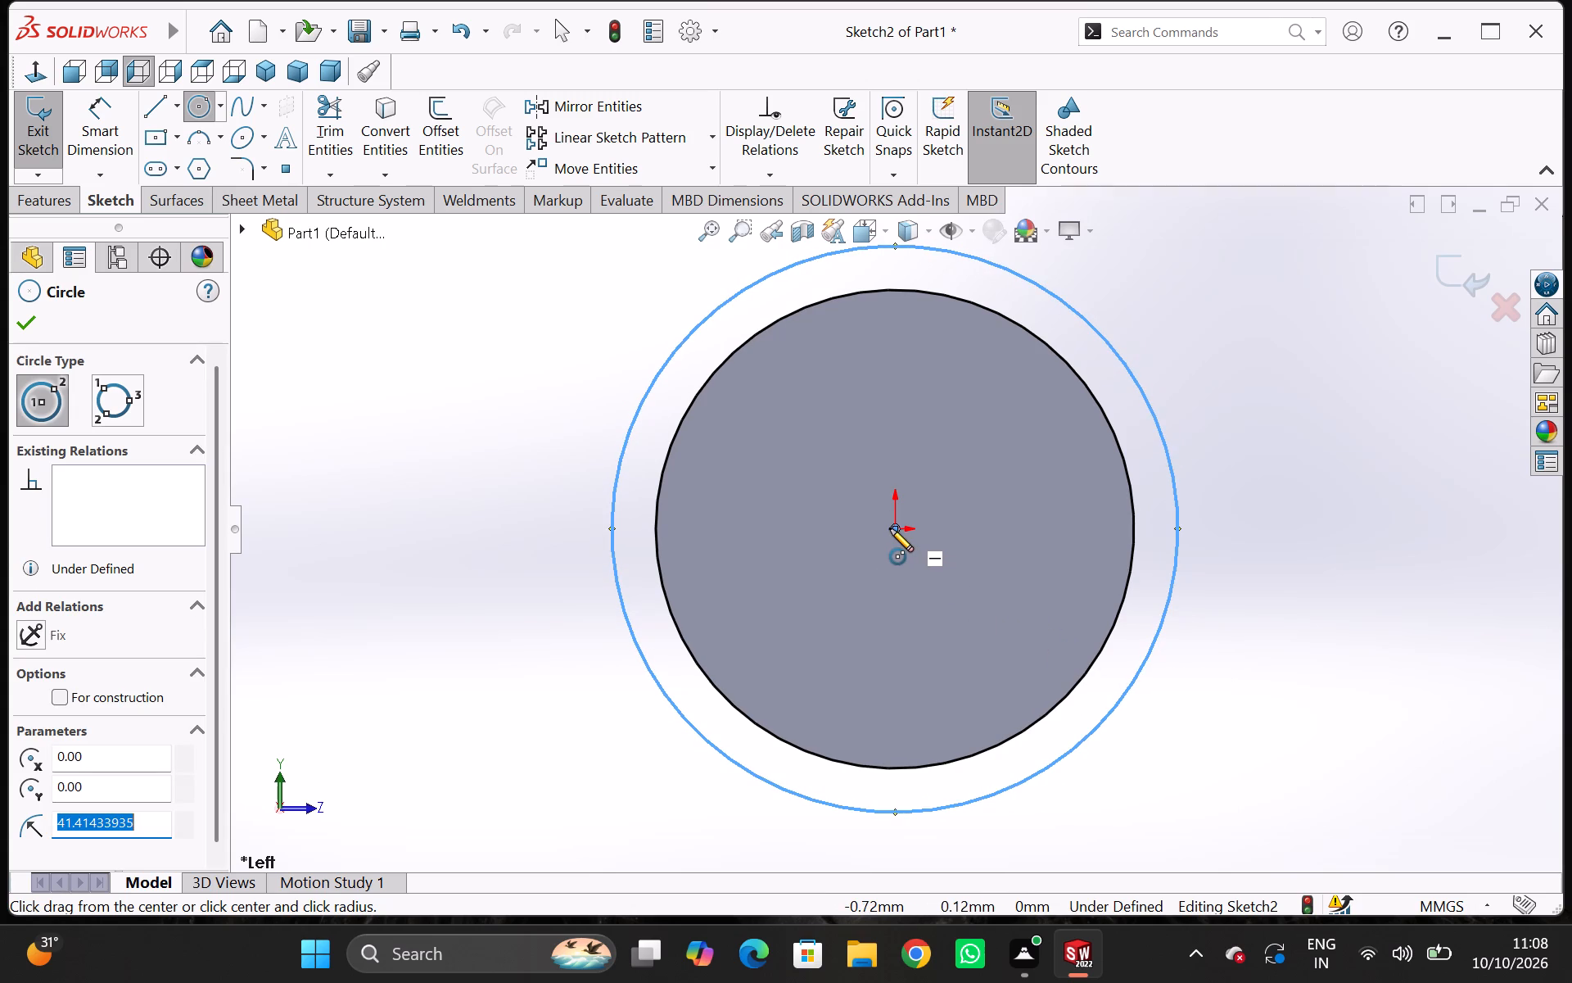
{"action": "left_click", "coordinate": [892, 528]}
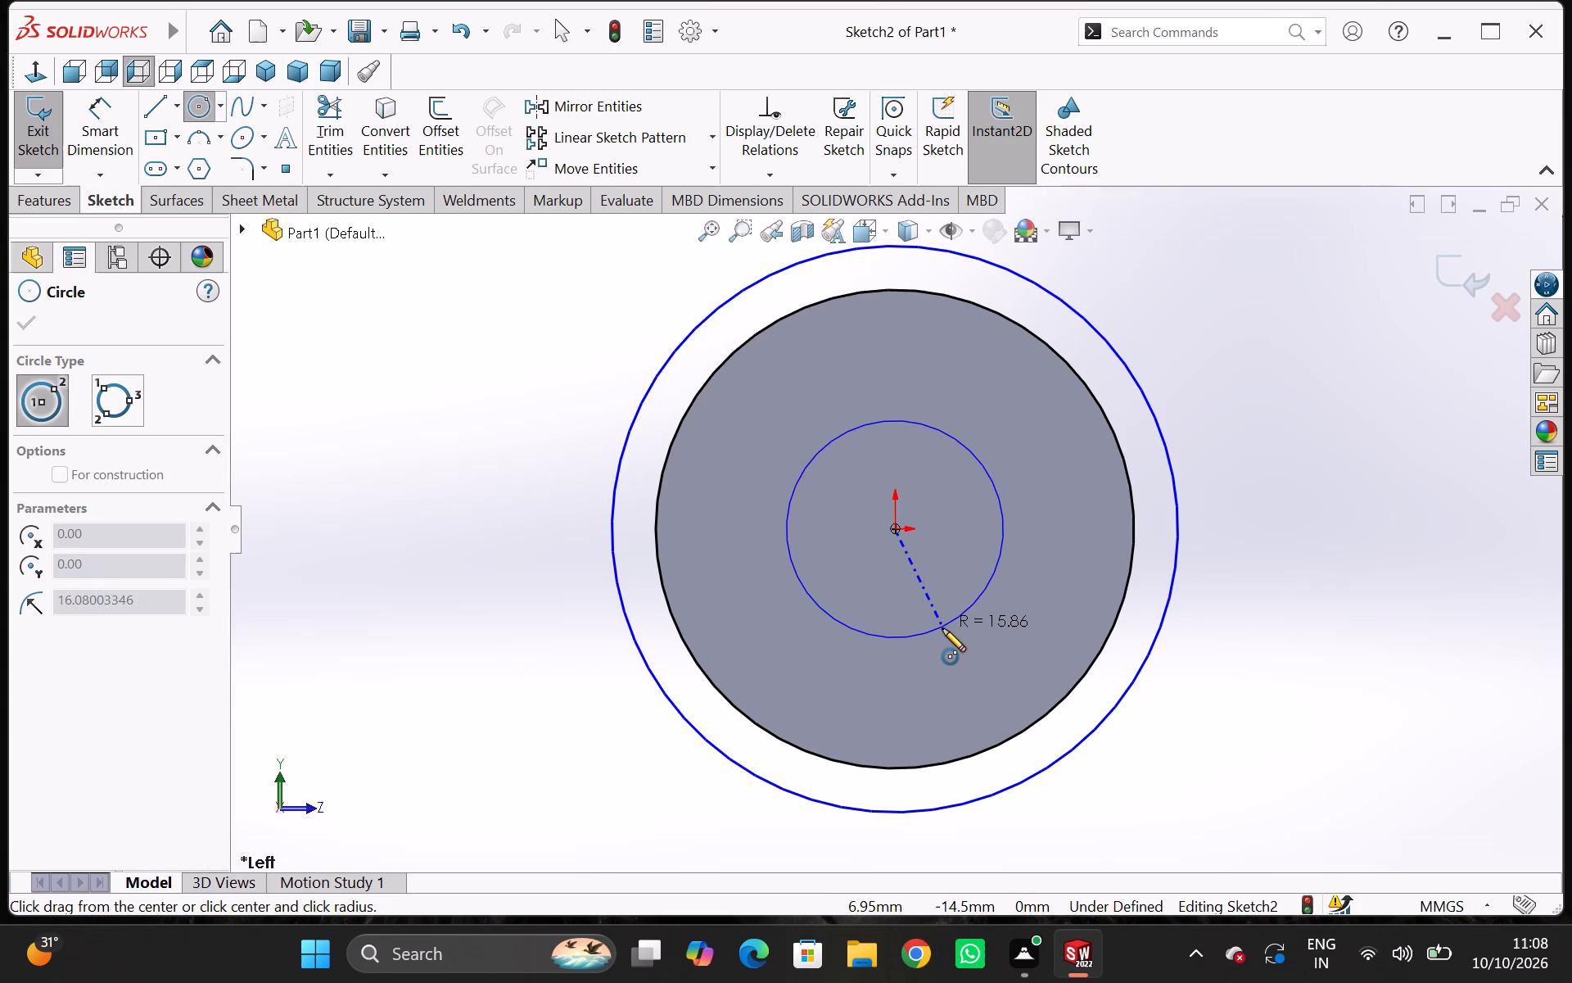
{"action": "left_click", "coordinate": [1181, 708]}
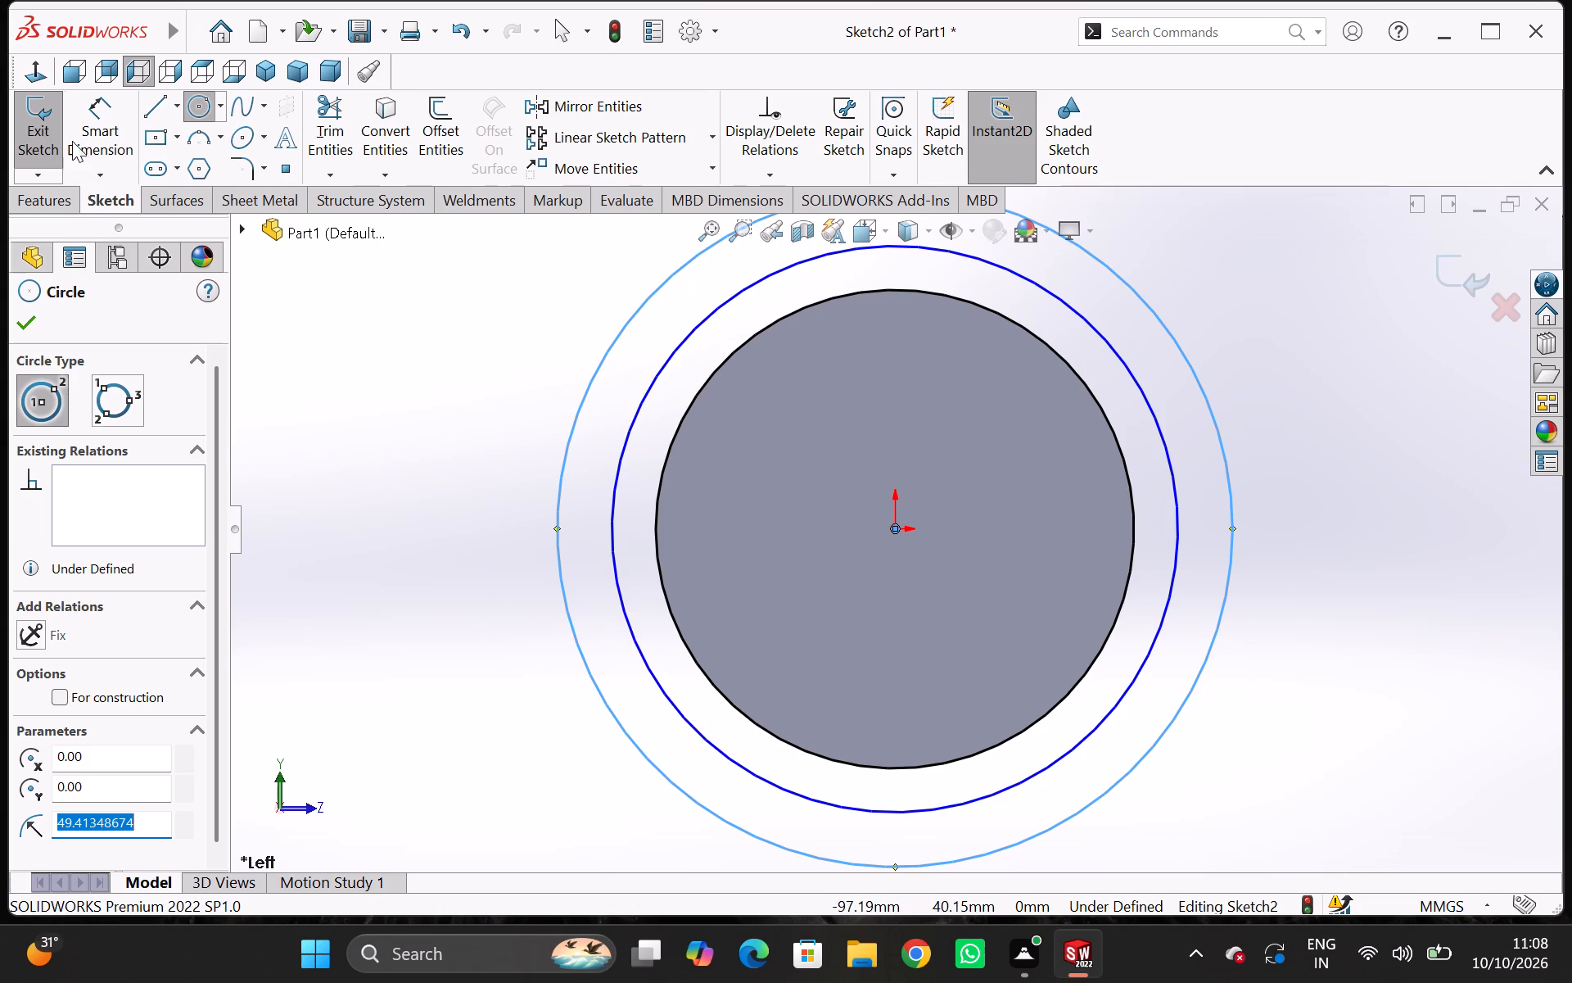
Dimension the two new concentric circles with diameters of 80 mm and 120 mm, and exit the sketch.
{"action": "left_click", "coordinate": [88, 121]}
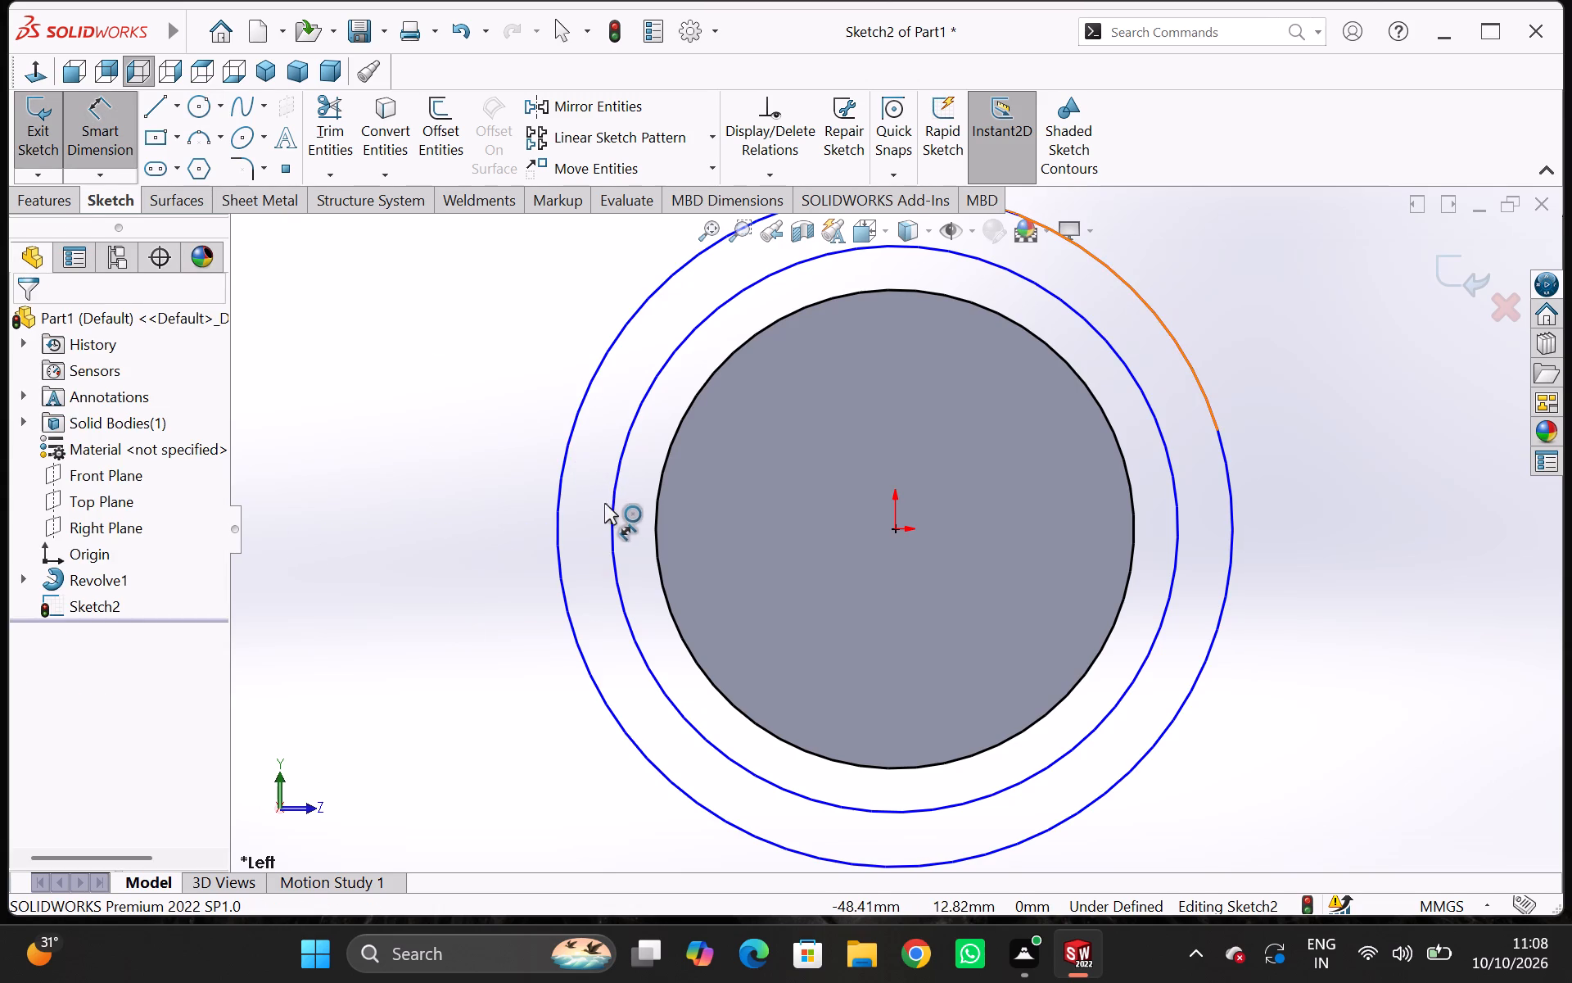
{"action": "left_click", "coordinate": [612, 516]}
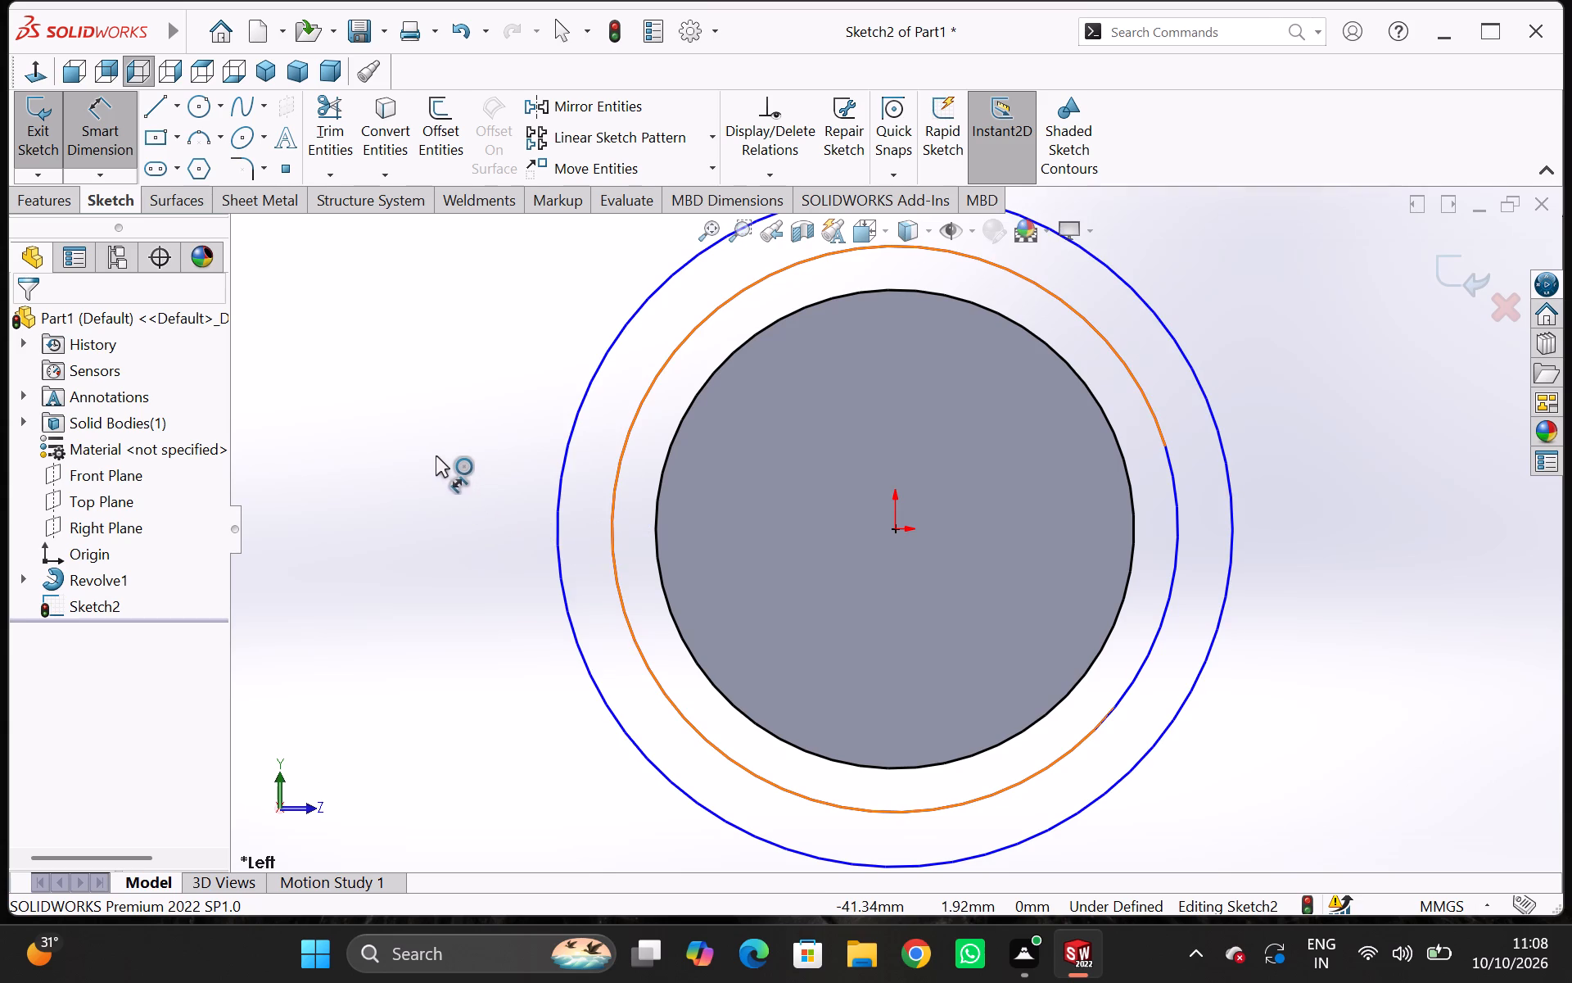
{"action": "left_click", "coordinate": [409, 439]}
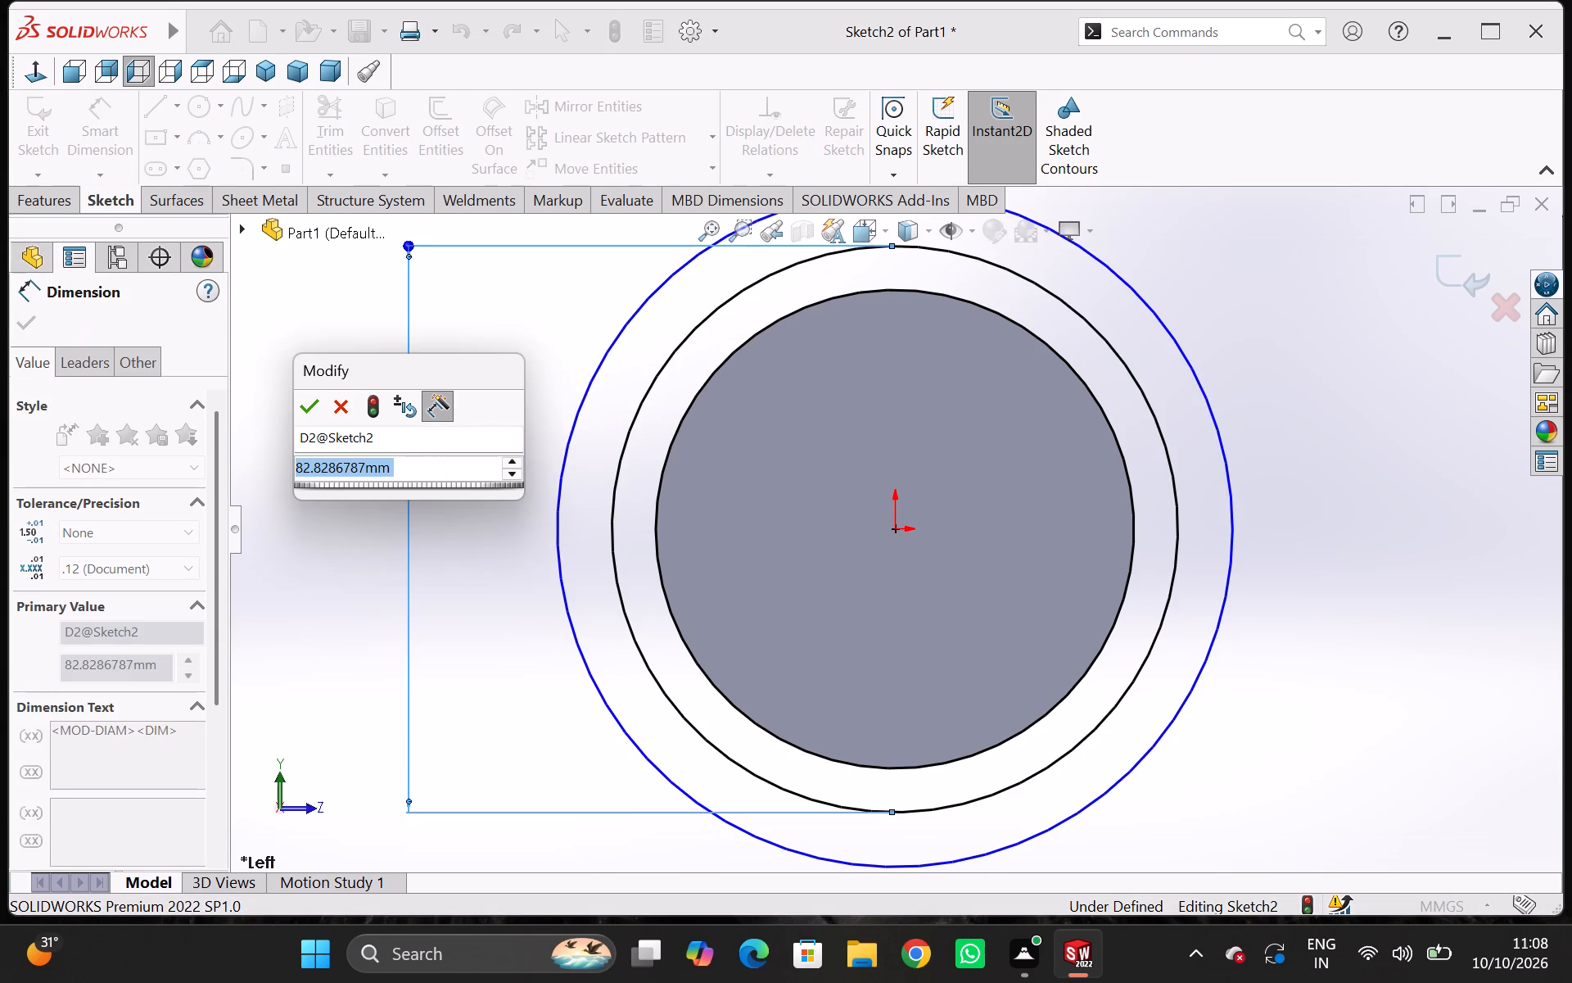
{"action": "type", "text": "80"}
{"action": "key", "text": "Return"}
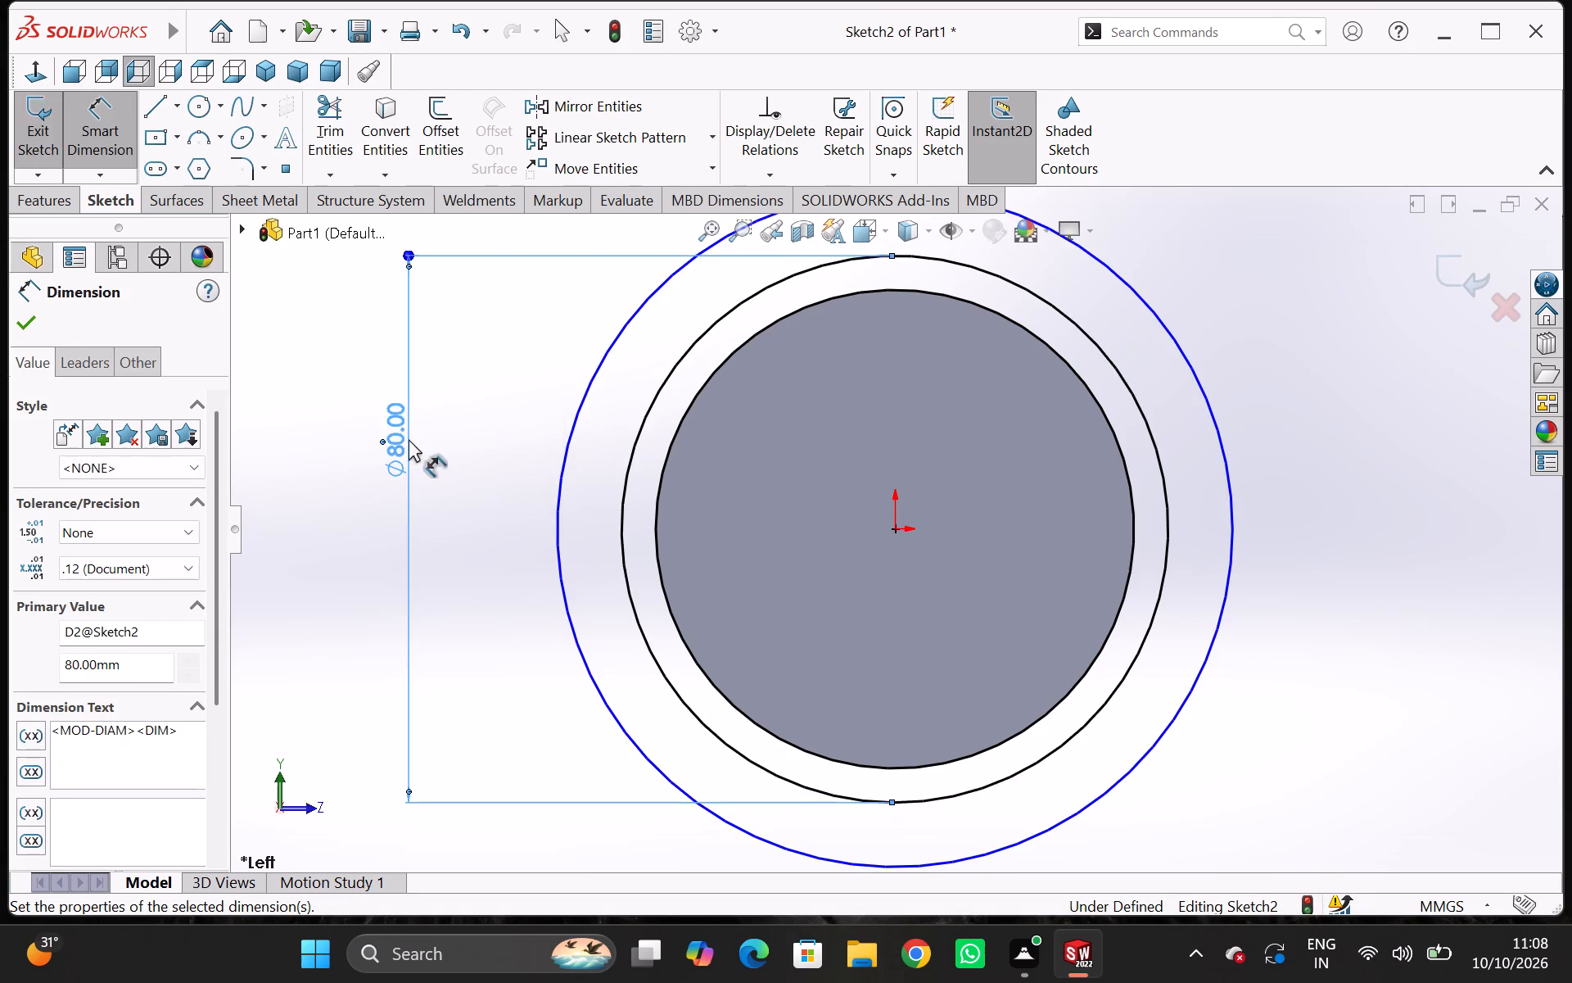
{"action": "scroll", "coordinate": [409, 439], "scroll_direction": "up", "scroll_amount": 1}
{"action": "left_click", "coordinate": [610, 528]}
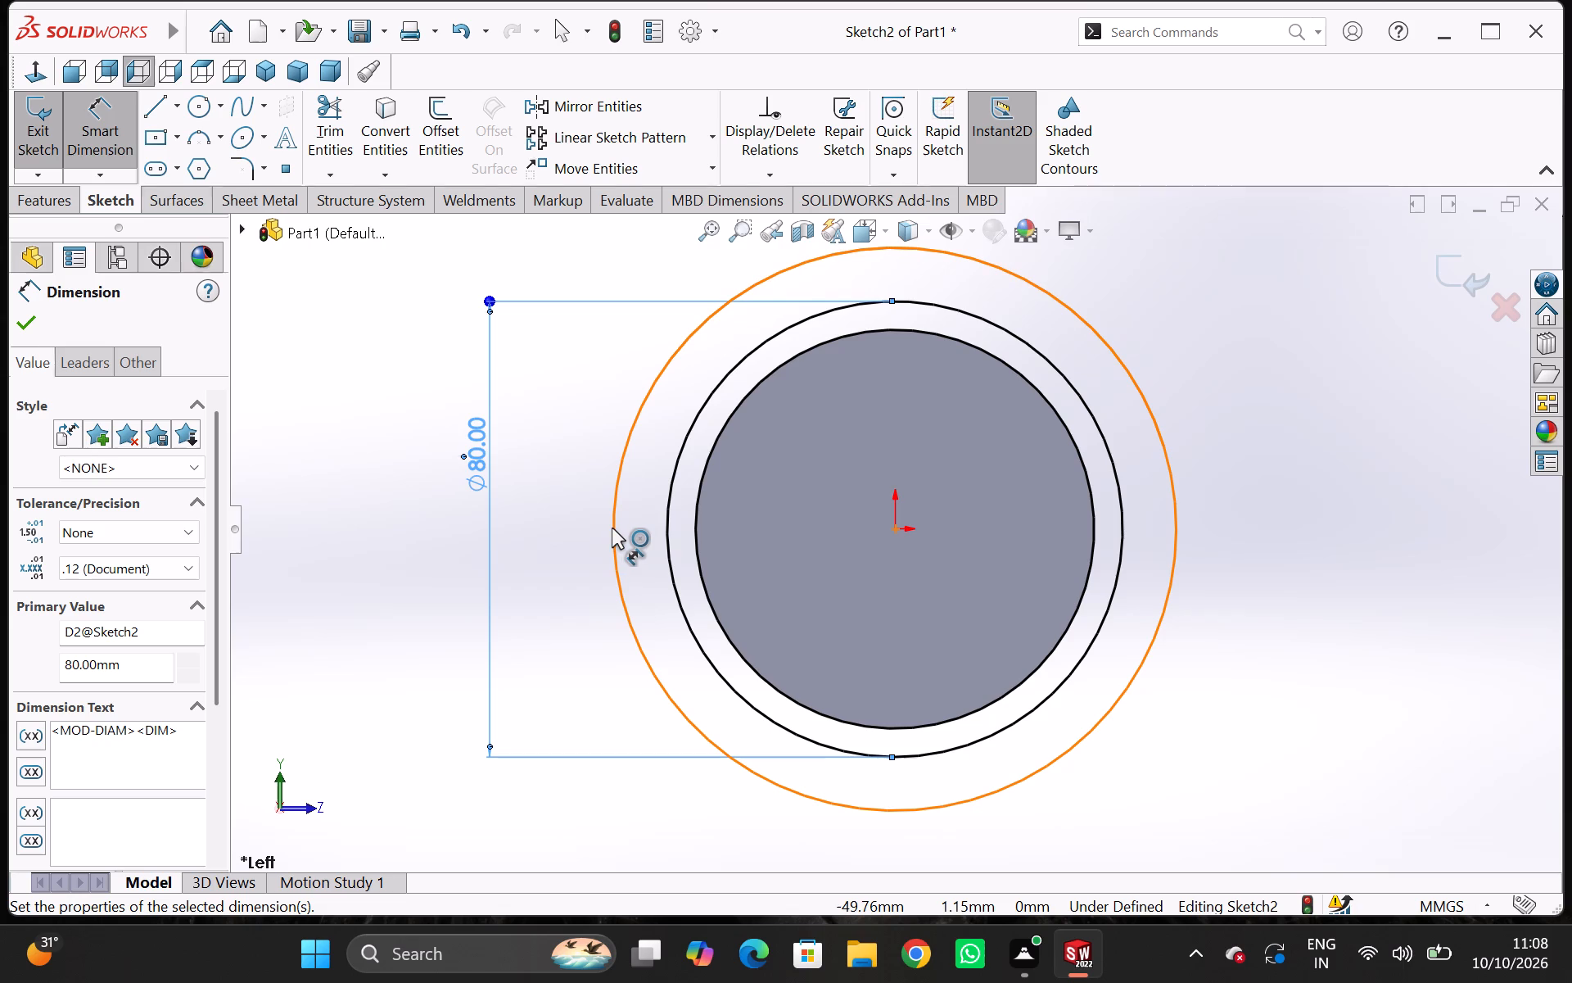
{"action": "left_click", "coordinate": [522, 506]}
{"action": "type", "text": "120"}
{"action": "key", "text": "Return"}
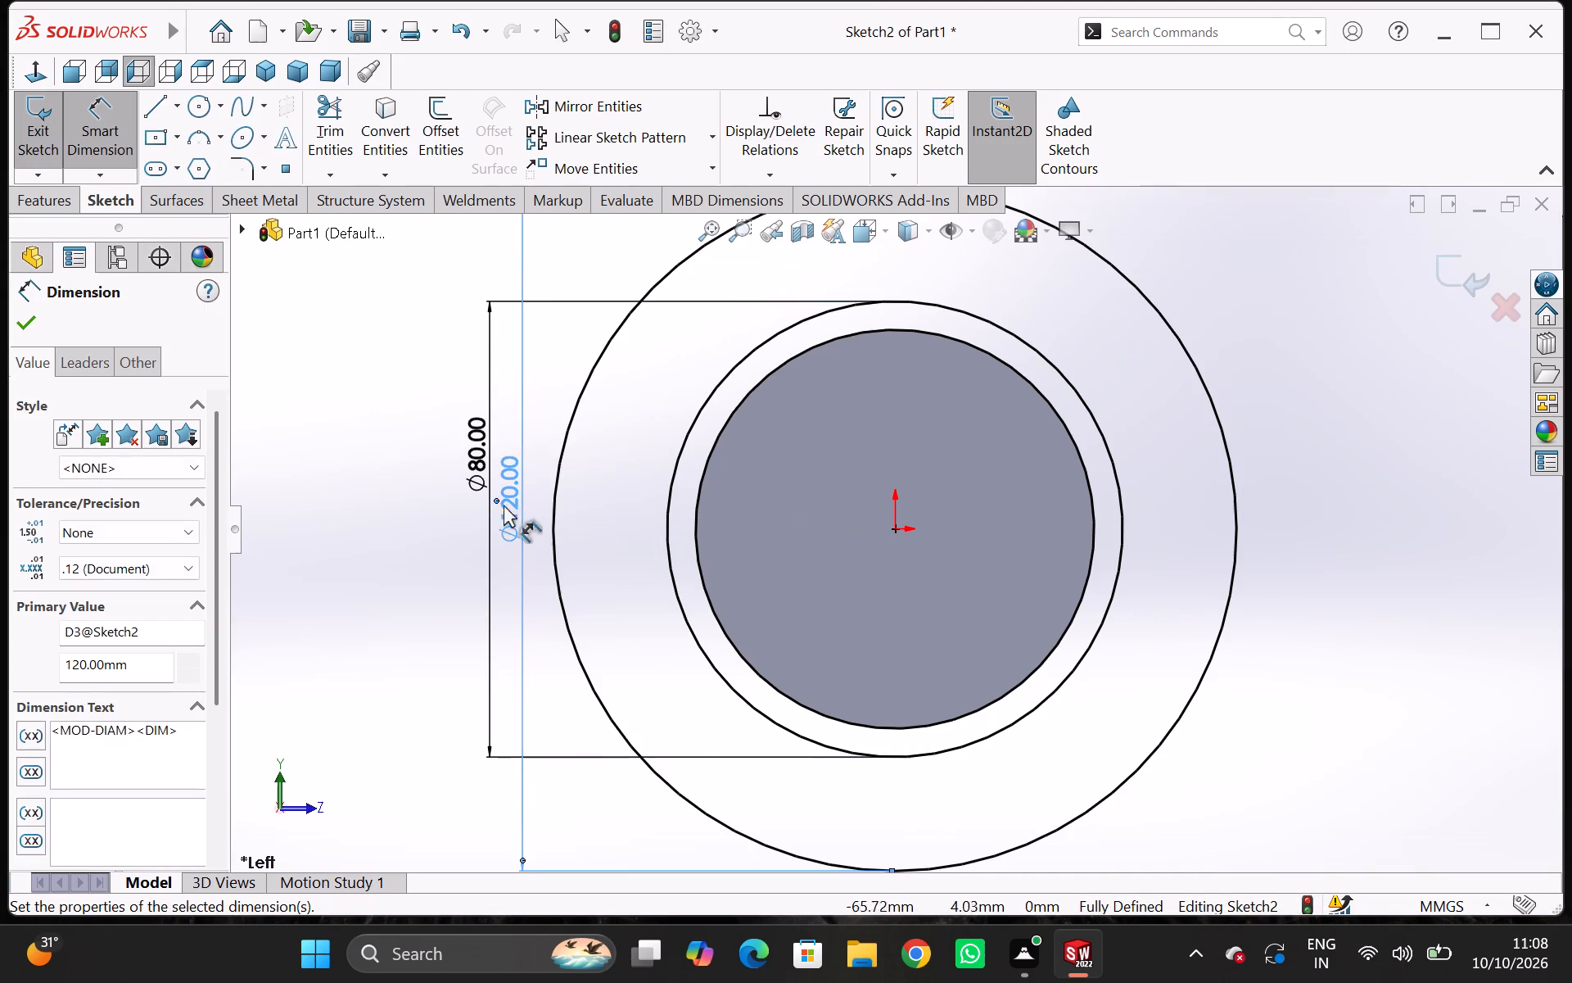
{"action": "left_click", "coordinate": [56, 139]}
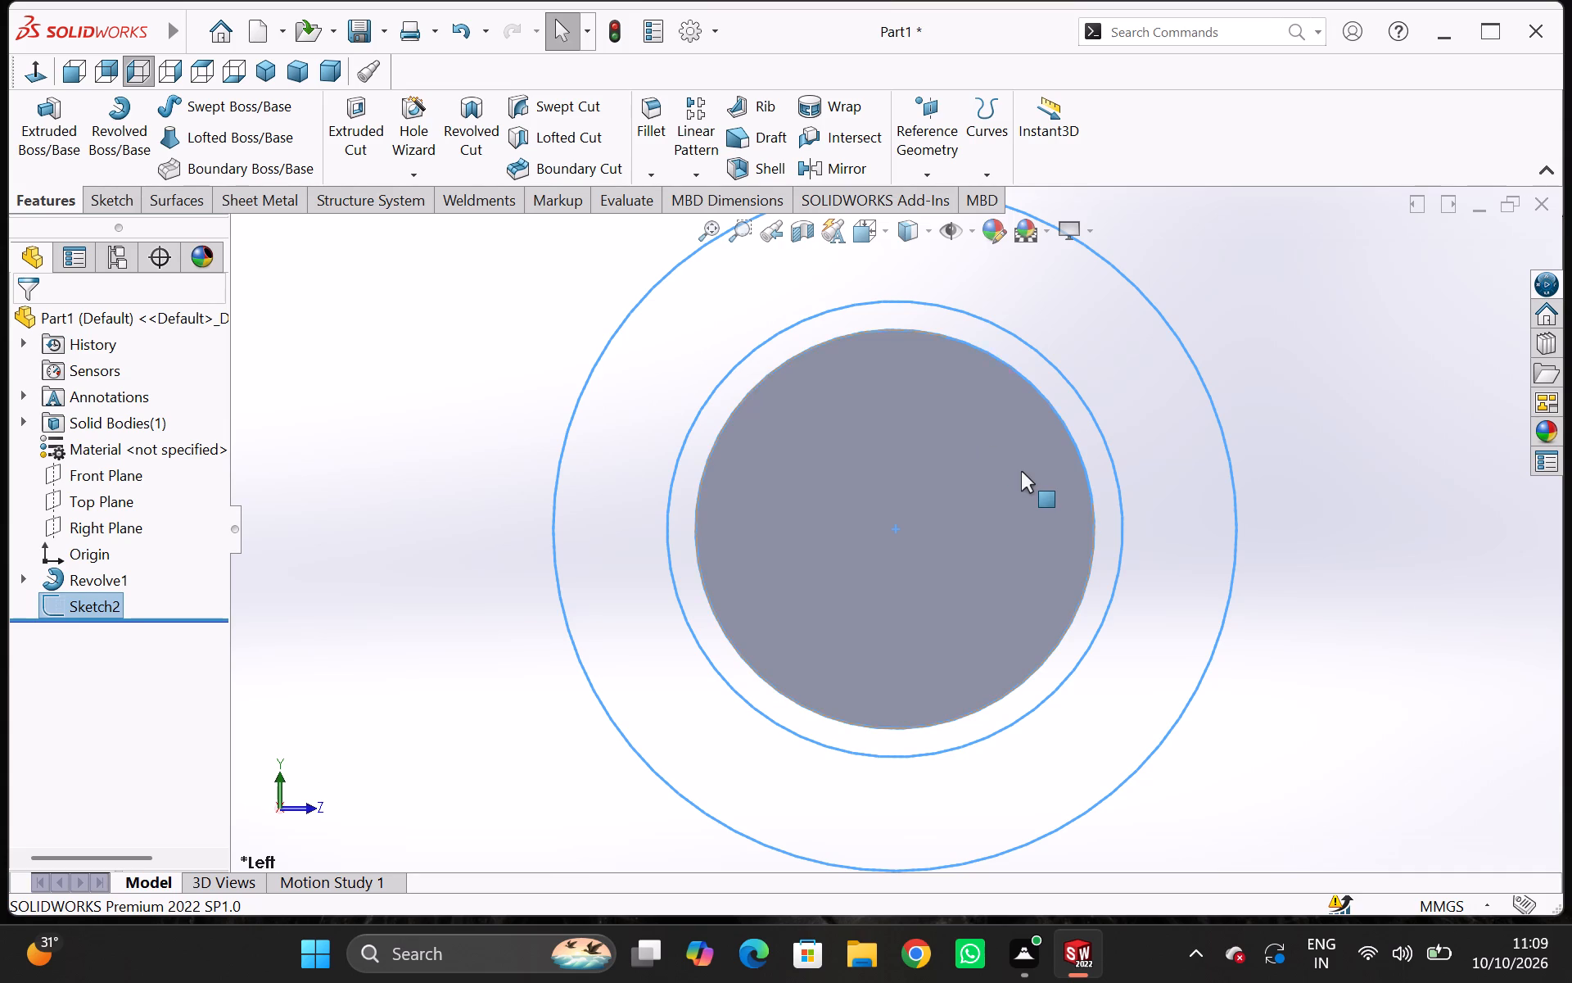
Undo the sketch exit and remove the converted face-edge circle with Trim Entities.
{"action": "key", "text": "ctrl+z"}
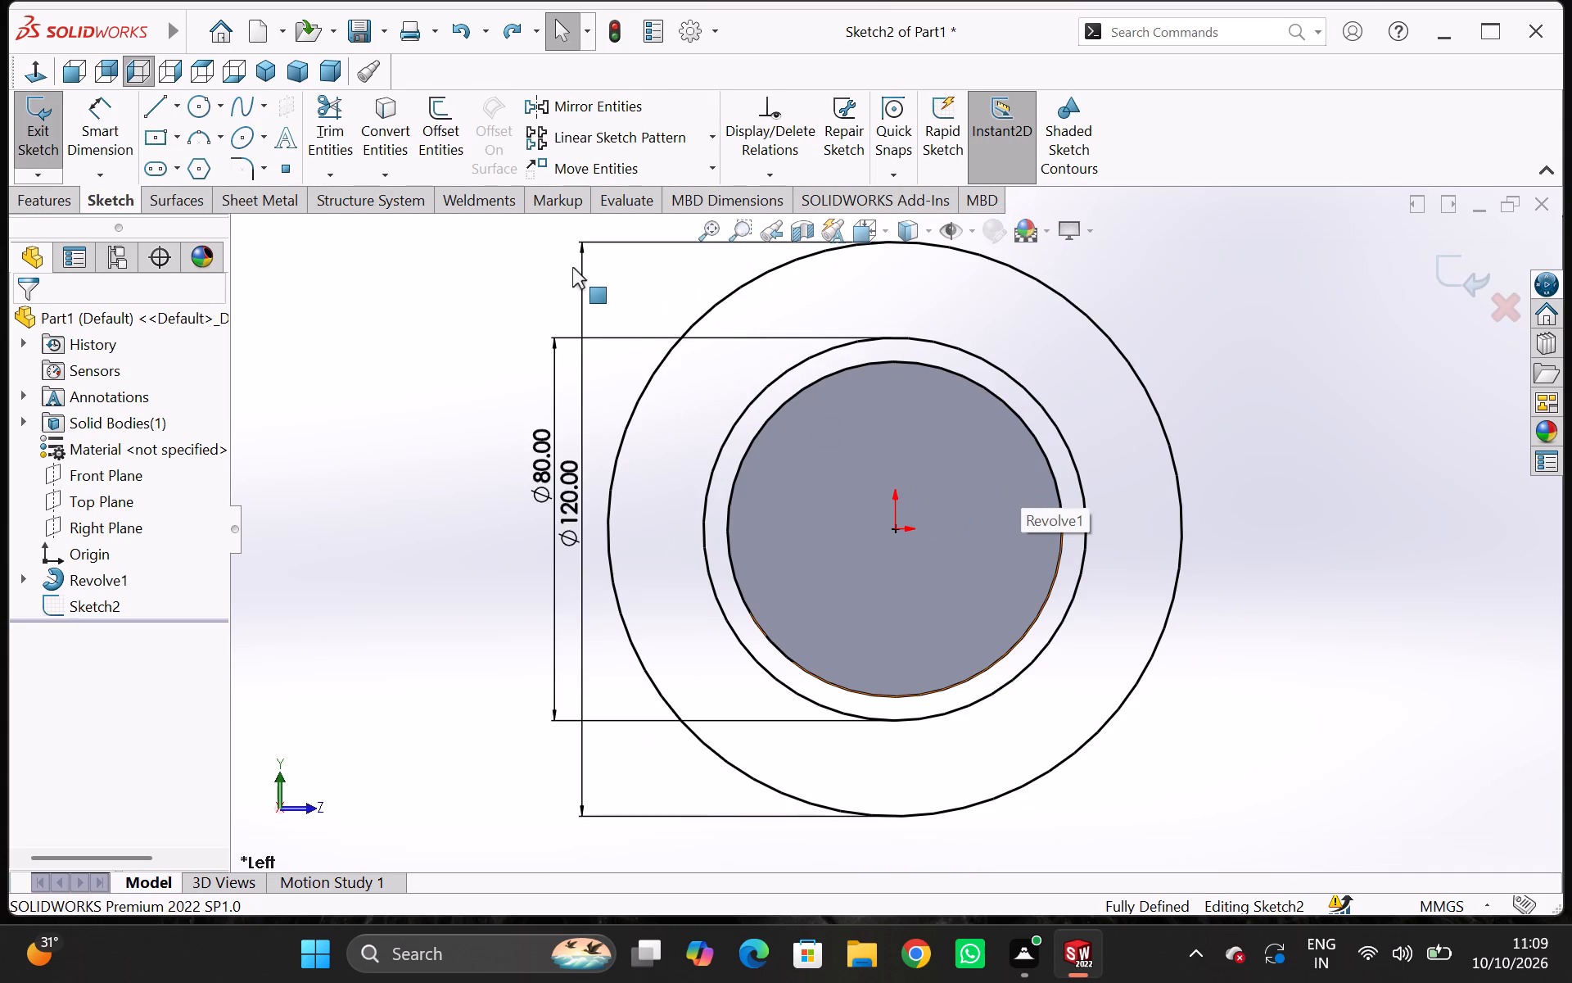
{"action": "left_click", "coordinate": [326, 125]}
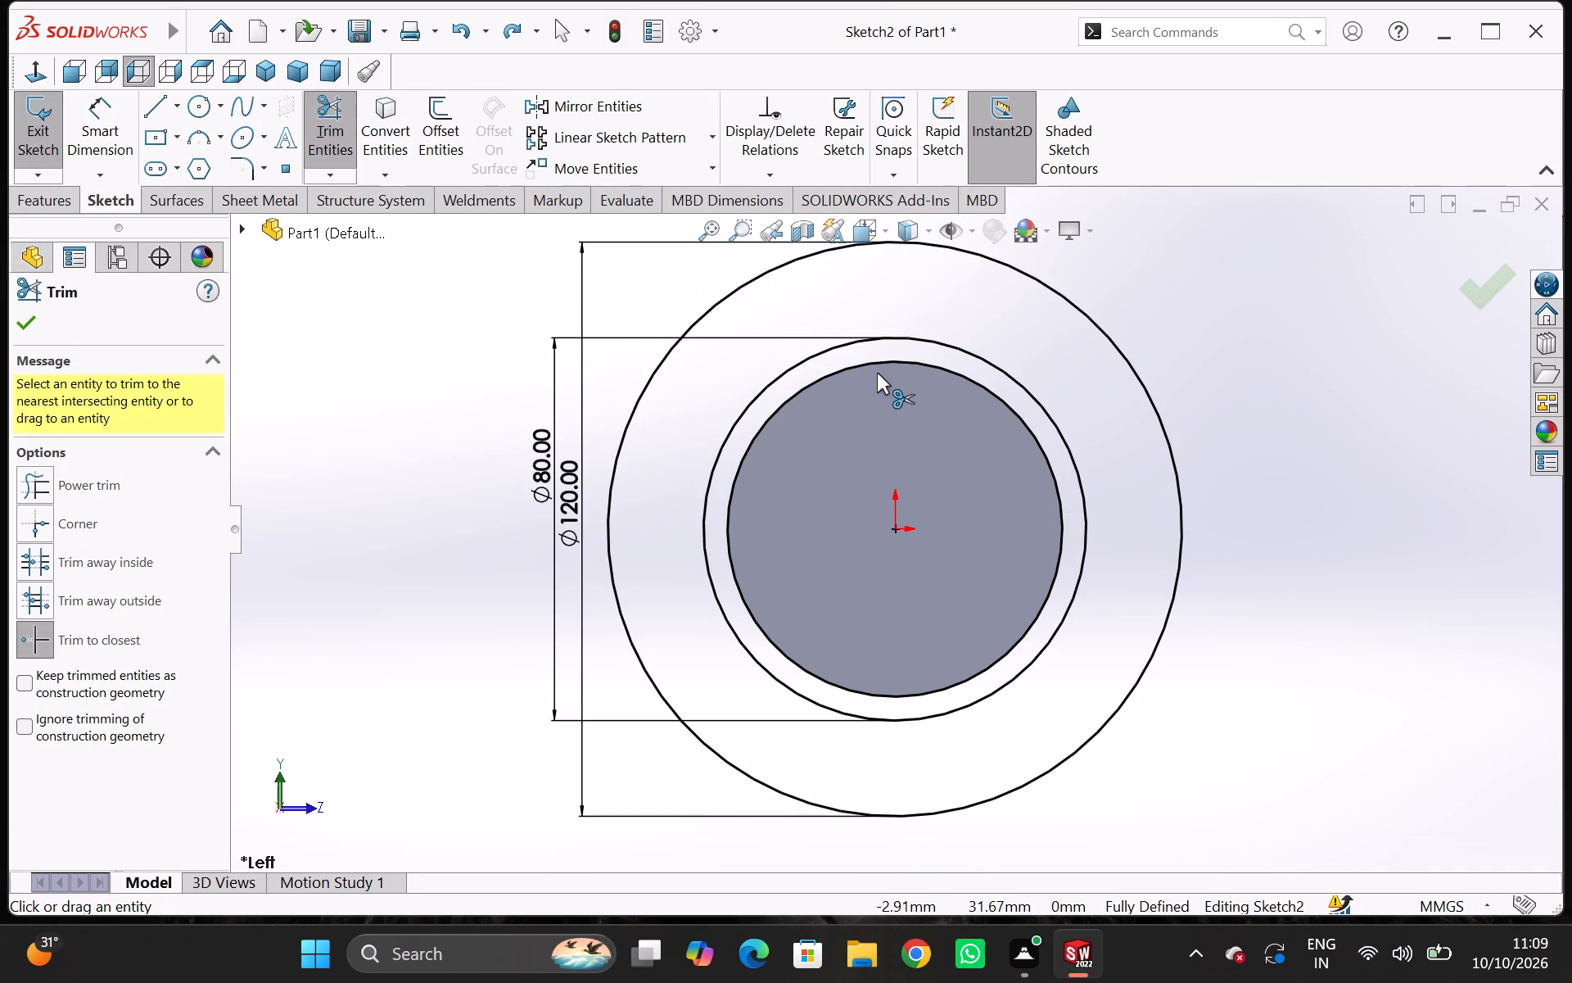
{"action": "left_click", "coordinate": [870, 360]}
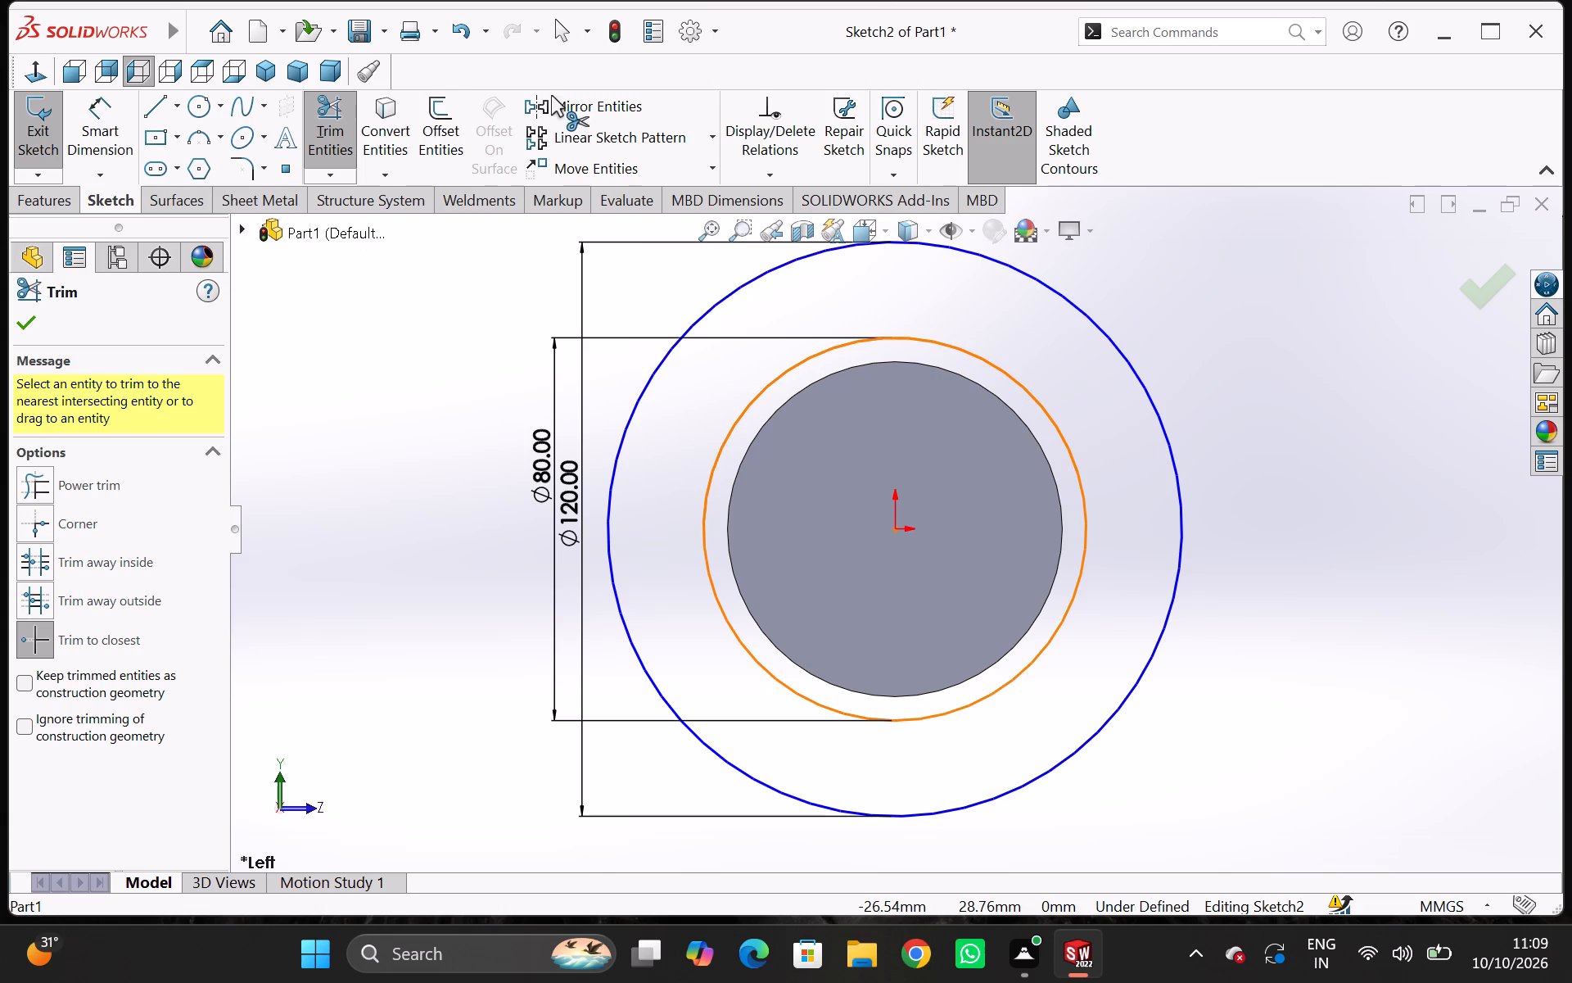
Sketch a vertical centerline about 78 mm long from the origin up past the 120 mm circle.
{"action": "left_click", "coordinate": [178, 104]}
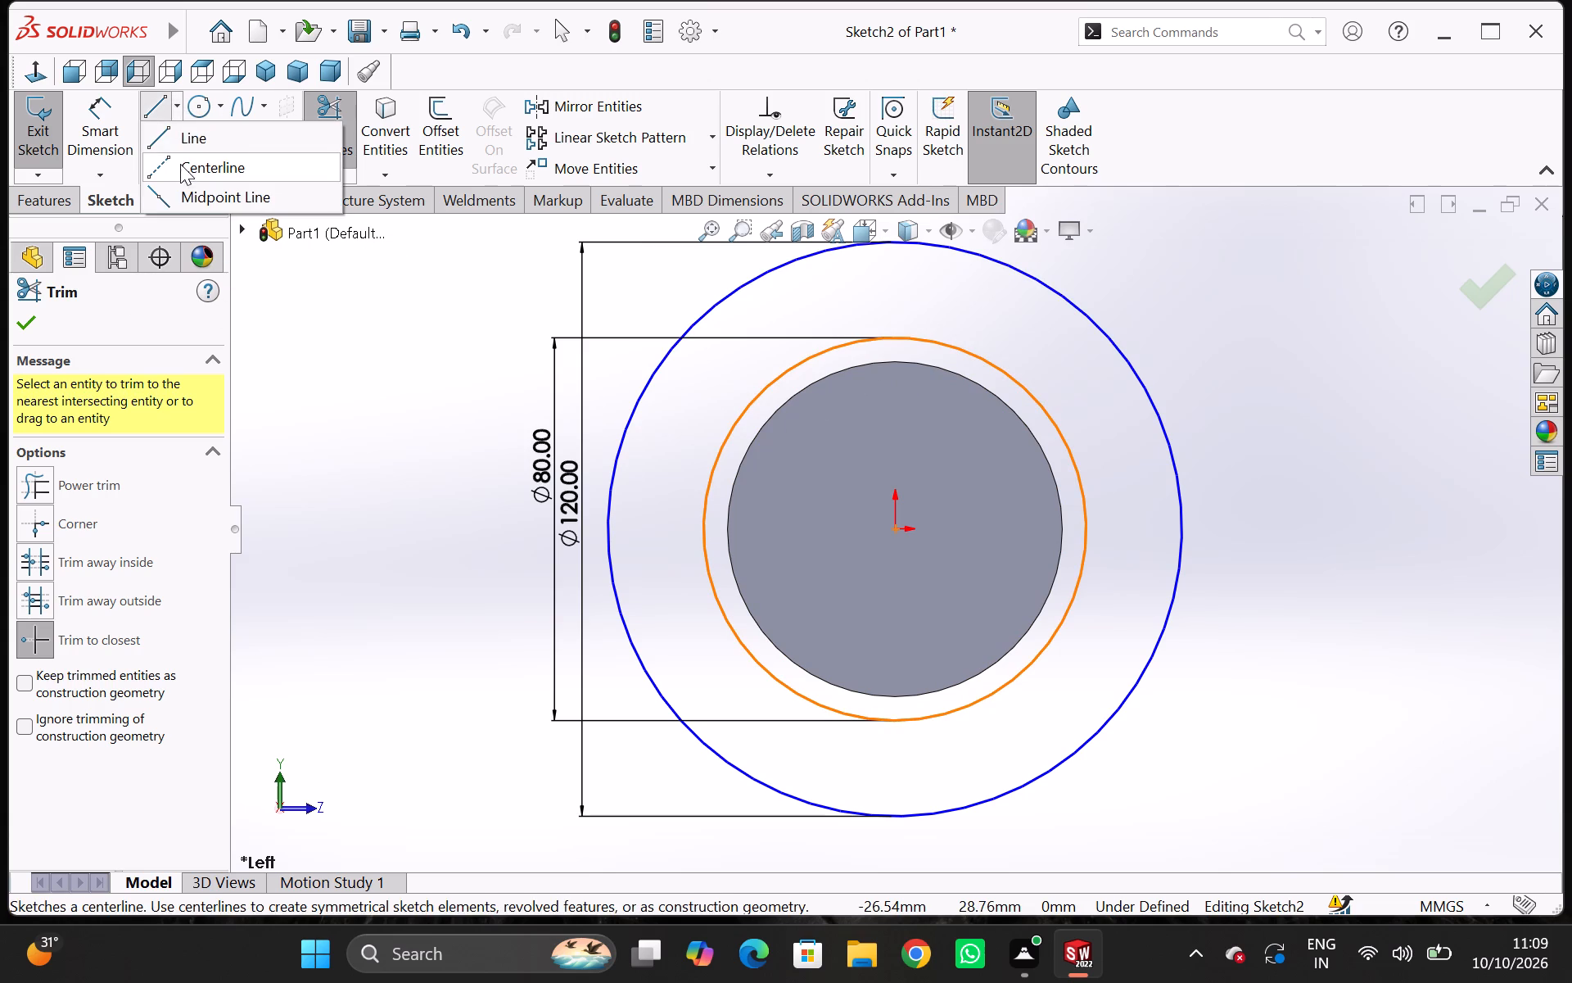
{"action": "left_click", "coordinate": [180, 164]}
{"action": "scroll", "coordinate": [890, 593], "scroll_direction": "down", "scroll_amount": 2}
{"action": "scroll", "coordinate": [895, 593], "scroll_direction": "up", "scroll_amount": 3}
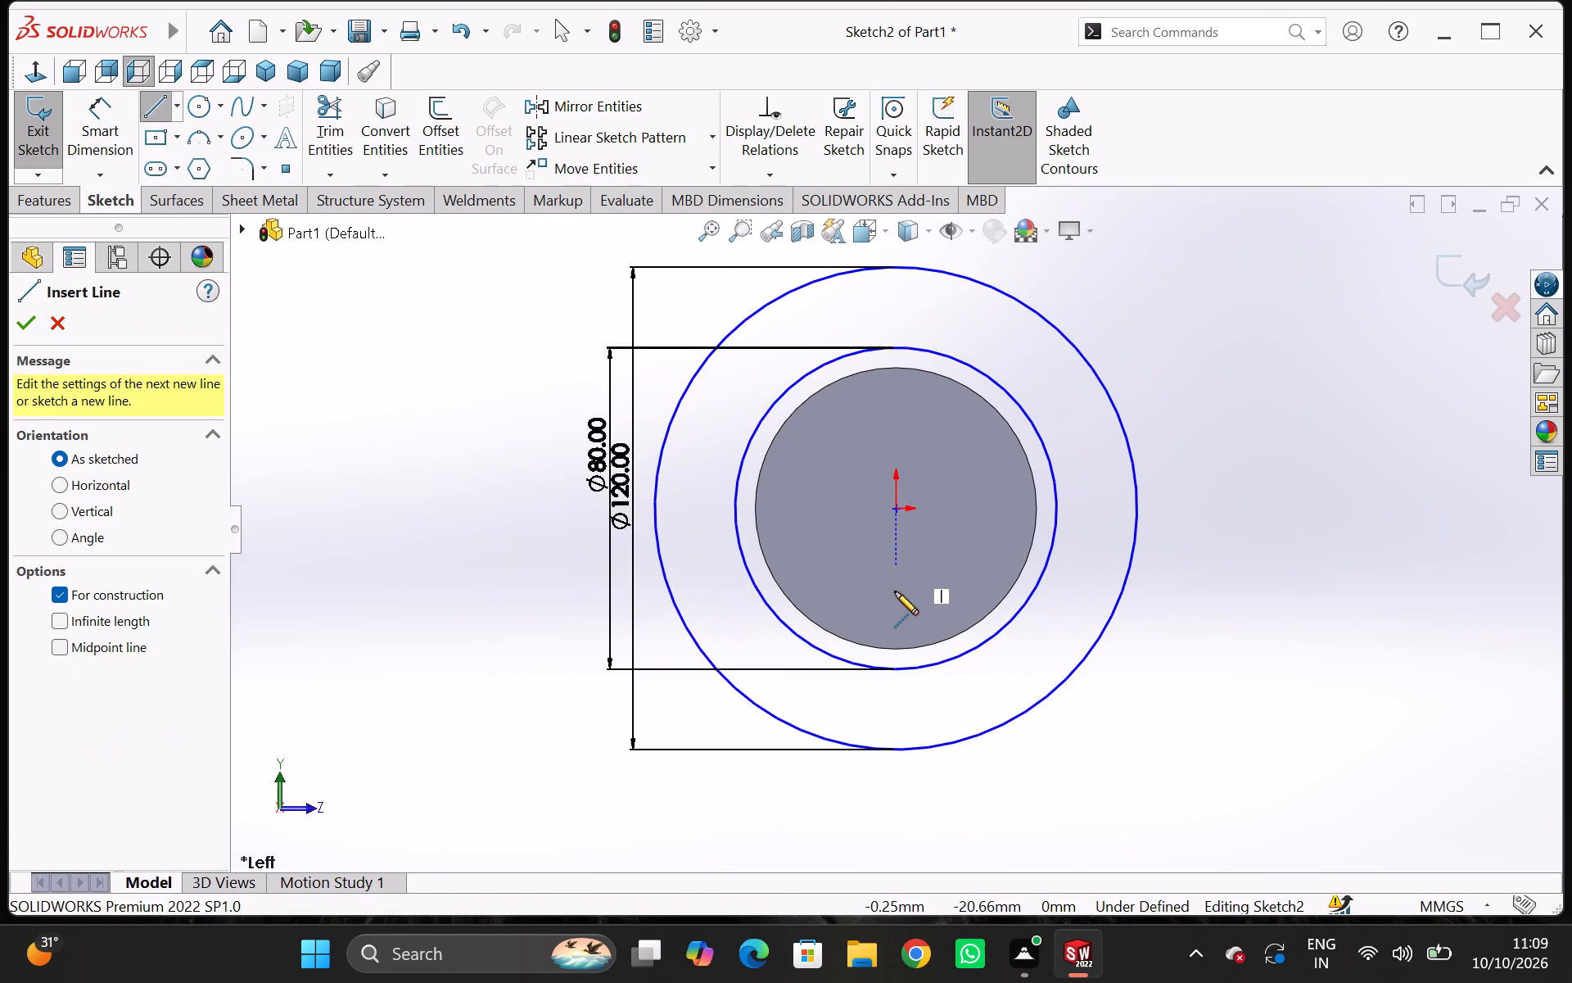
{"action": "left_click", "coordinate": [896, 510]}
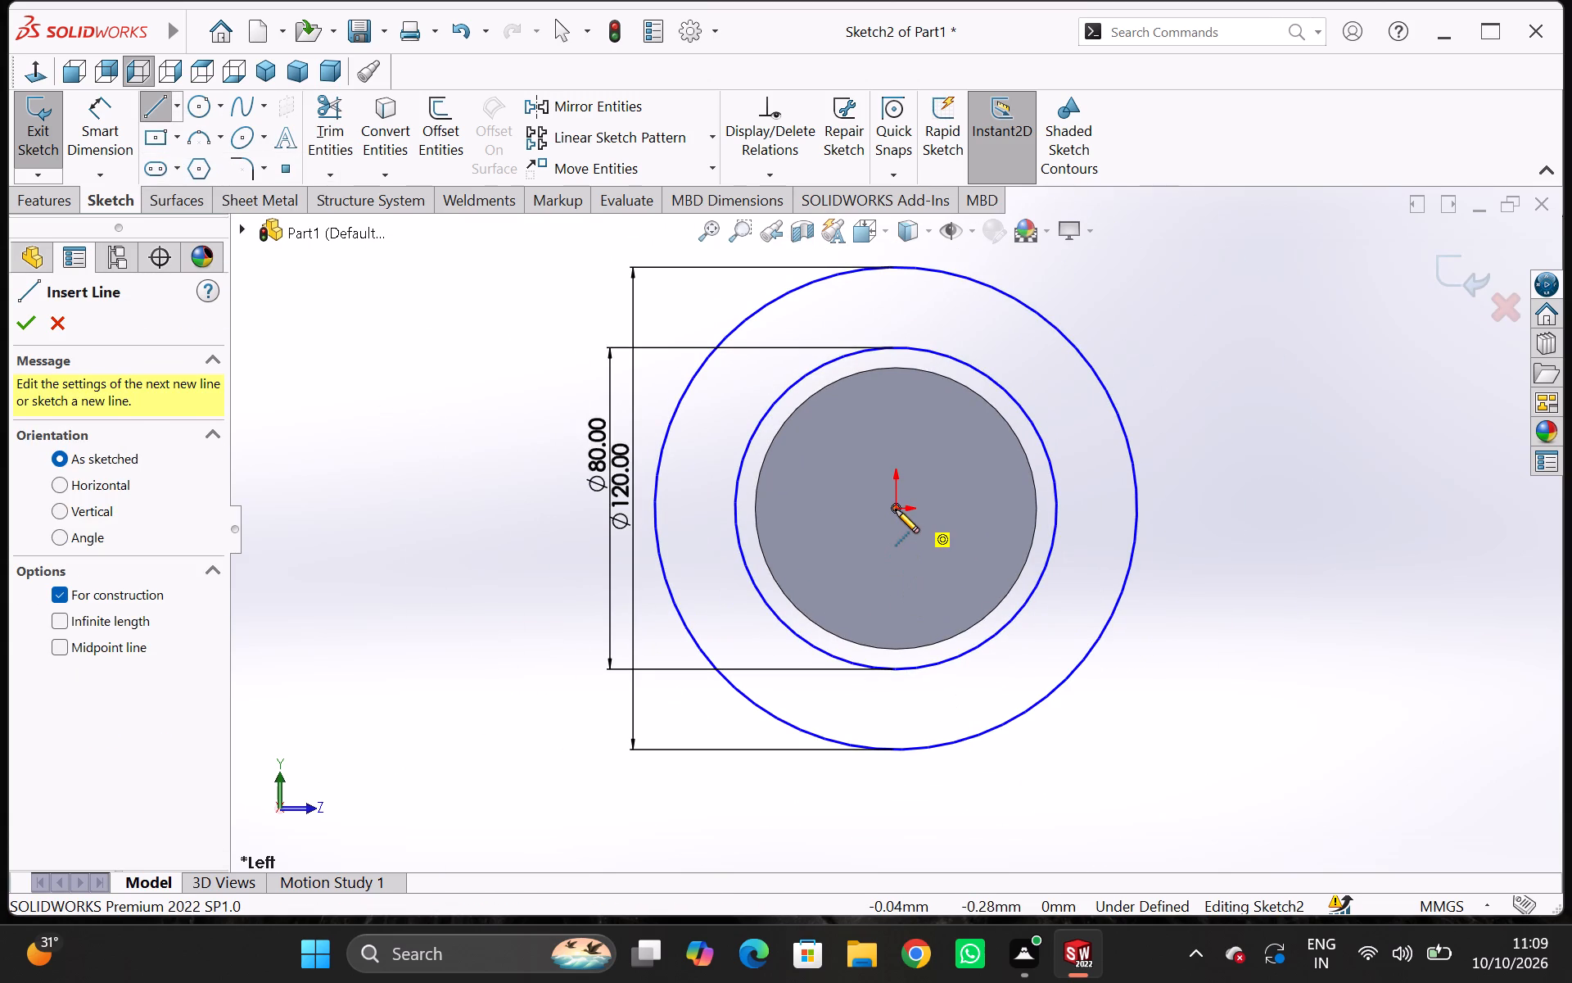
{"action": "scroll", "coordinate": [881, 288], "scroll_direction": "down", "scroll_amount": 3}
{"action": "scroll", "coordinate": [881, 288], "scroll_direction": "up", "scroll_amount": 1}
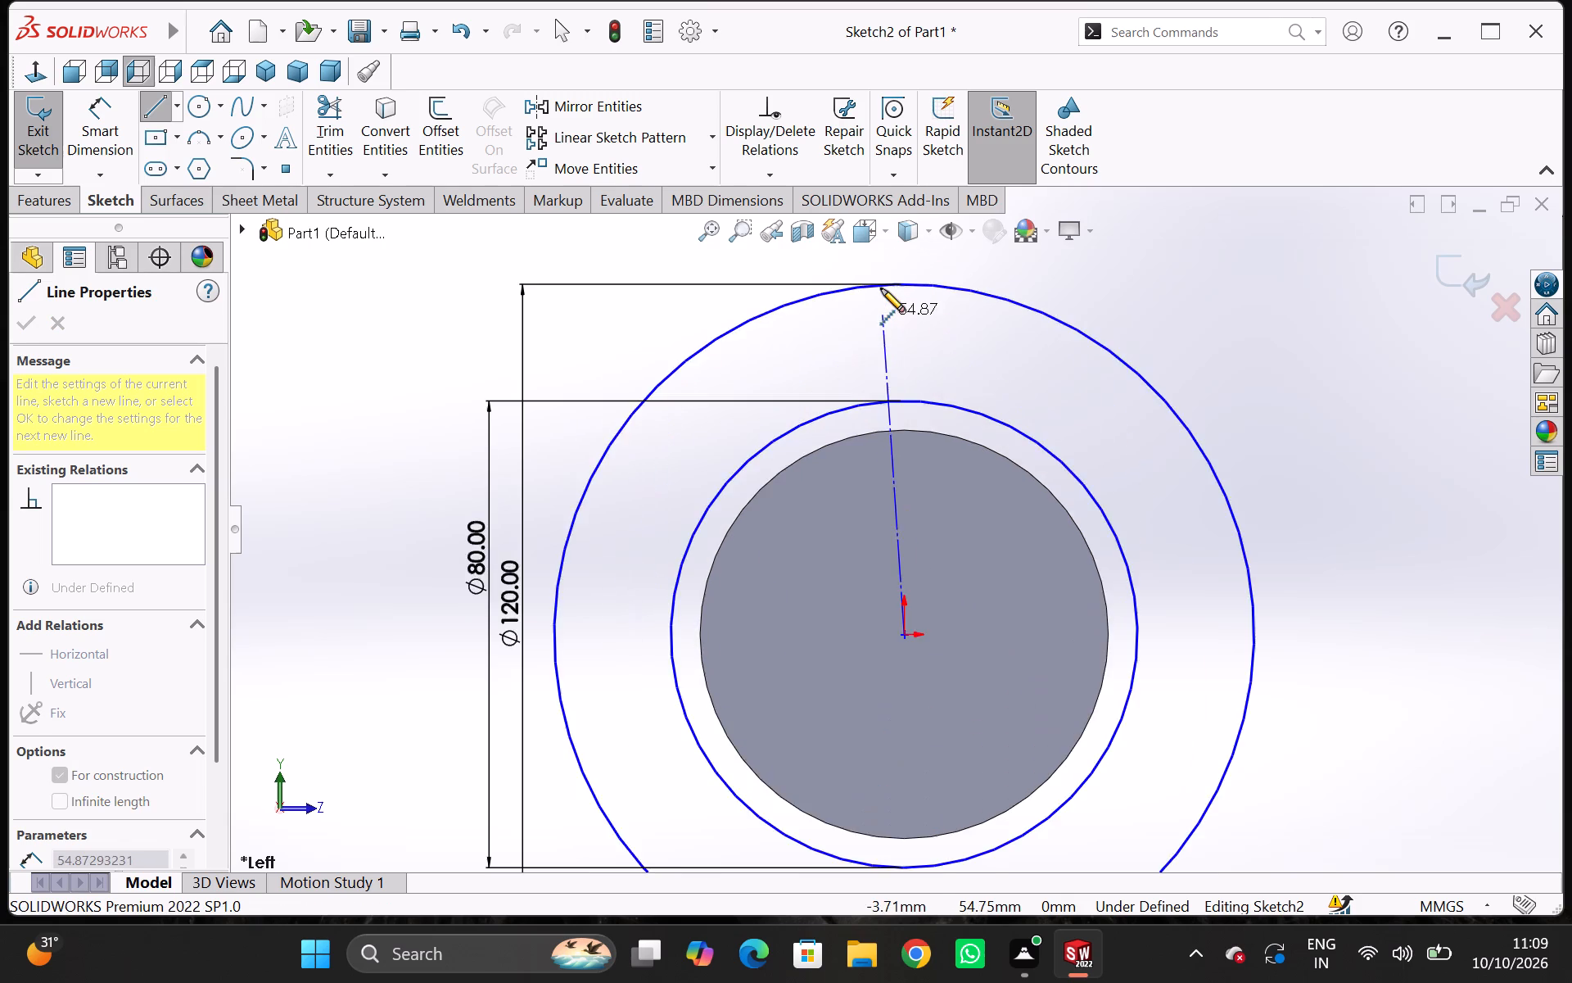
{"action": "scroll", "coordinate": [881, 288], "scroll_direction": "up", "scroll_amount": 4}
{"action": "left_click", "coordinate": [903, 383]}
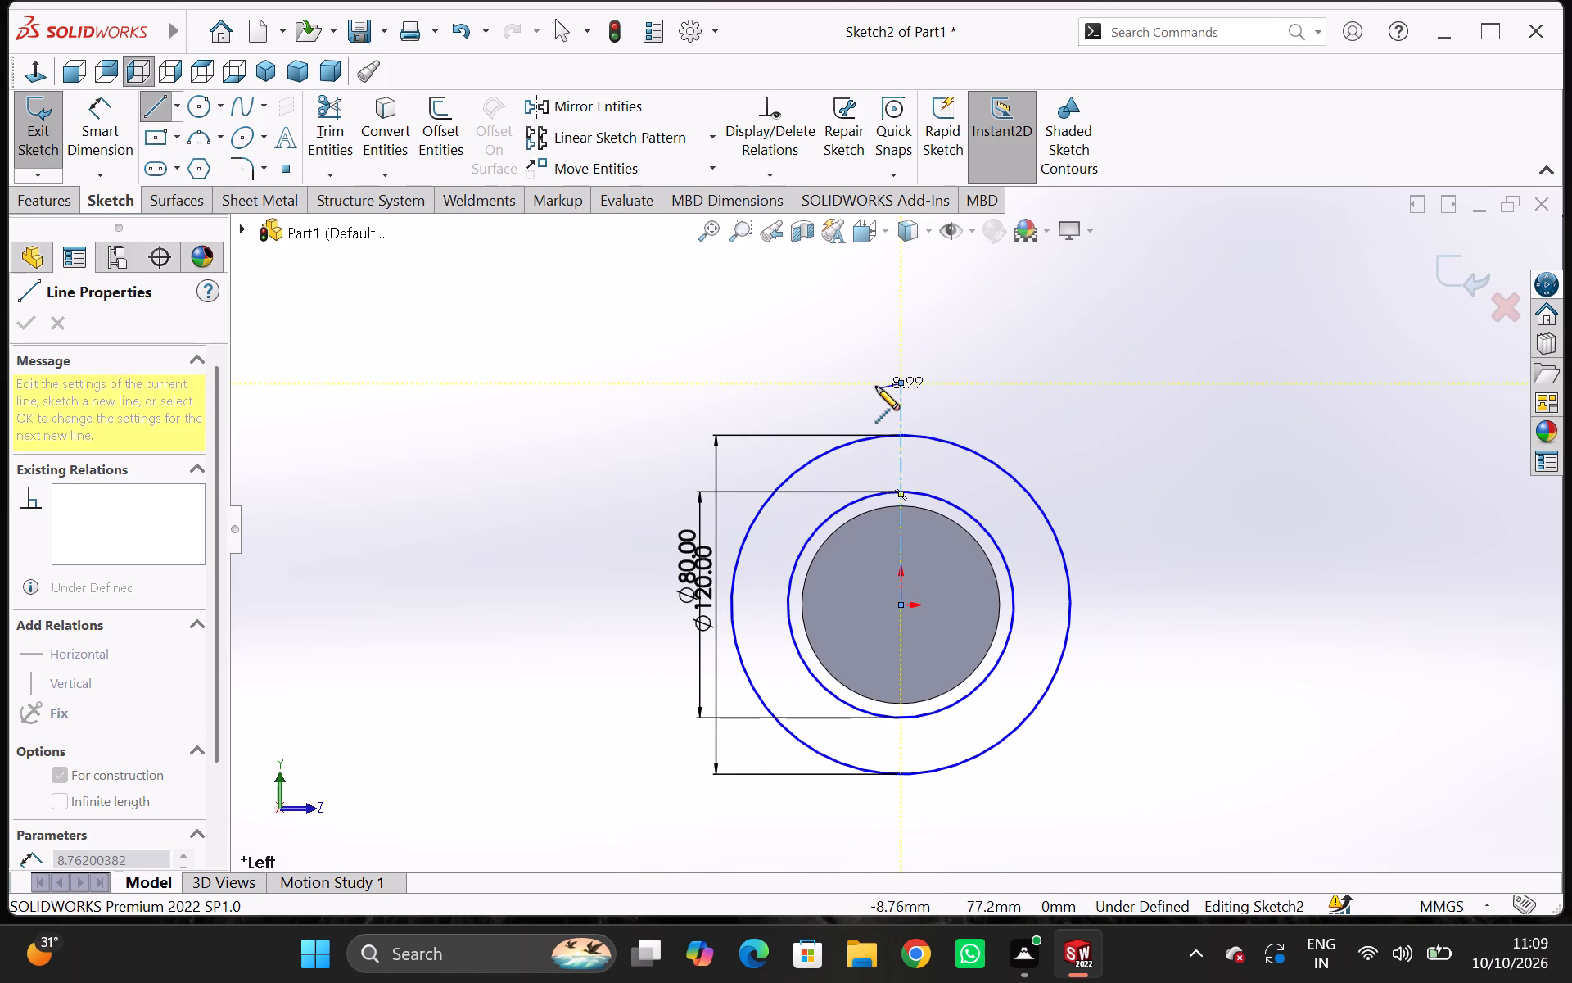
{"action": "key", "text": "Escape"}
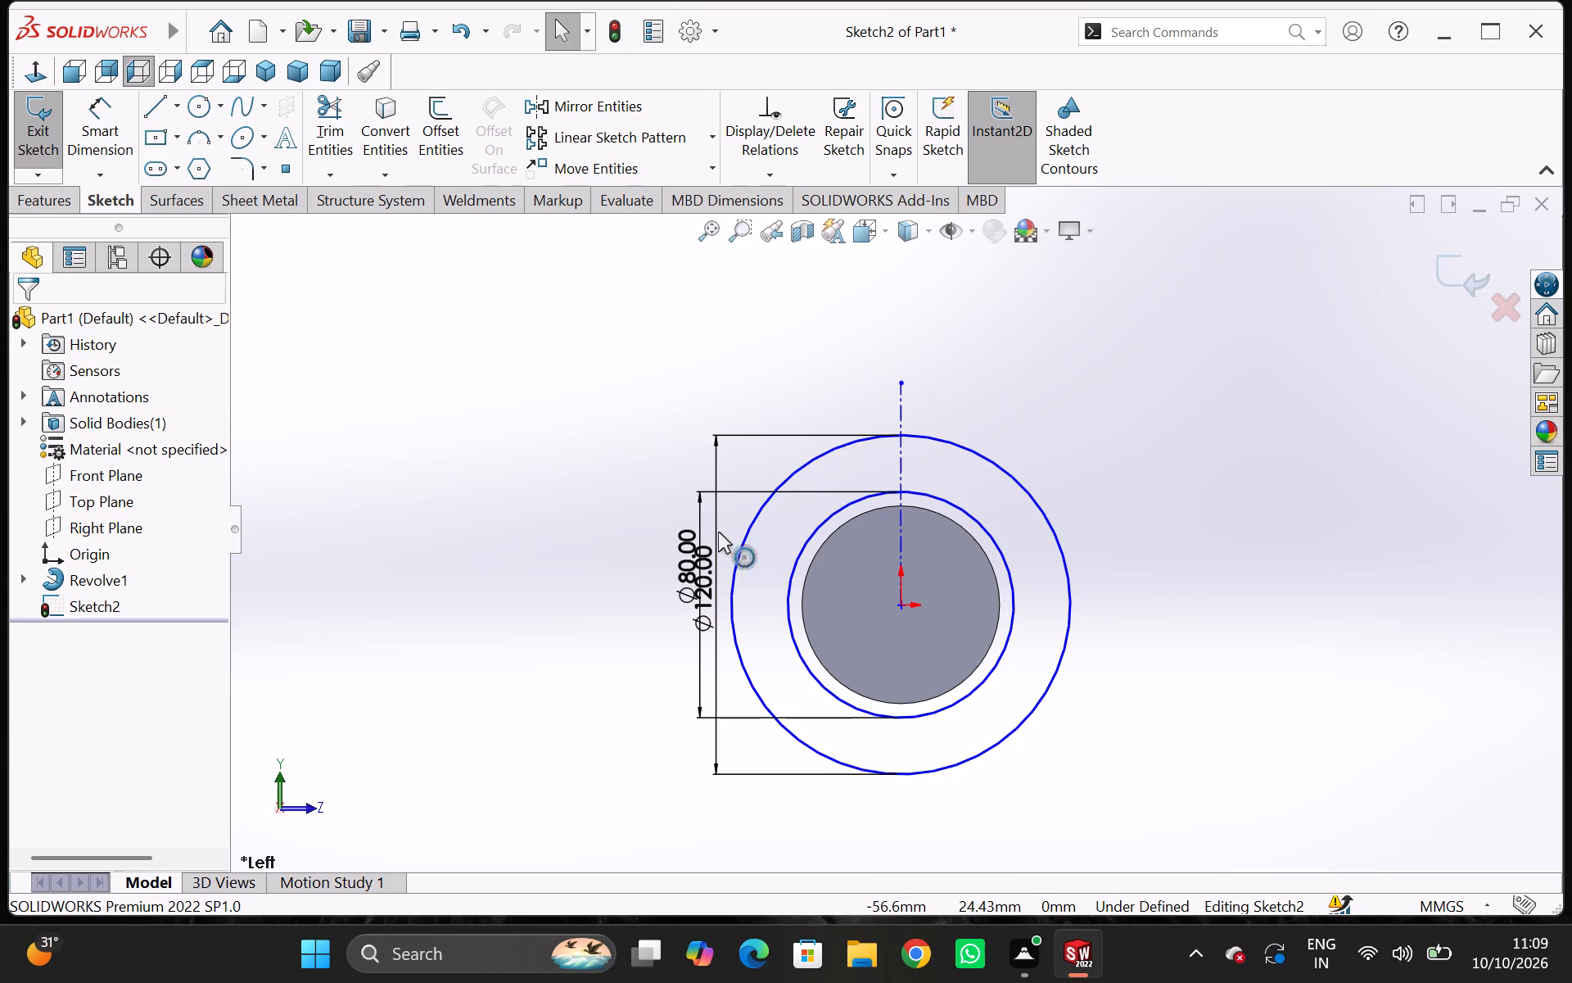
Sketch a three-point arc of about 48 mm radius from the 120 mm circle to the 80 mm circle, just right of the centerline.
{"action": "left_click", "coordinate": [148, 108]}
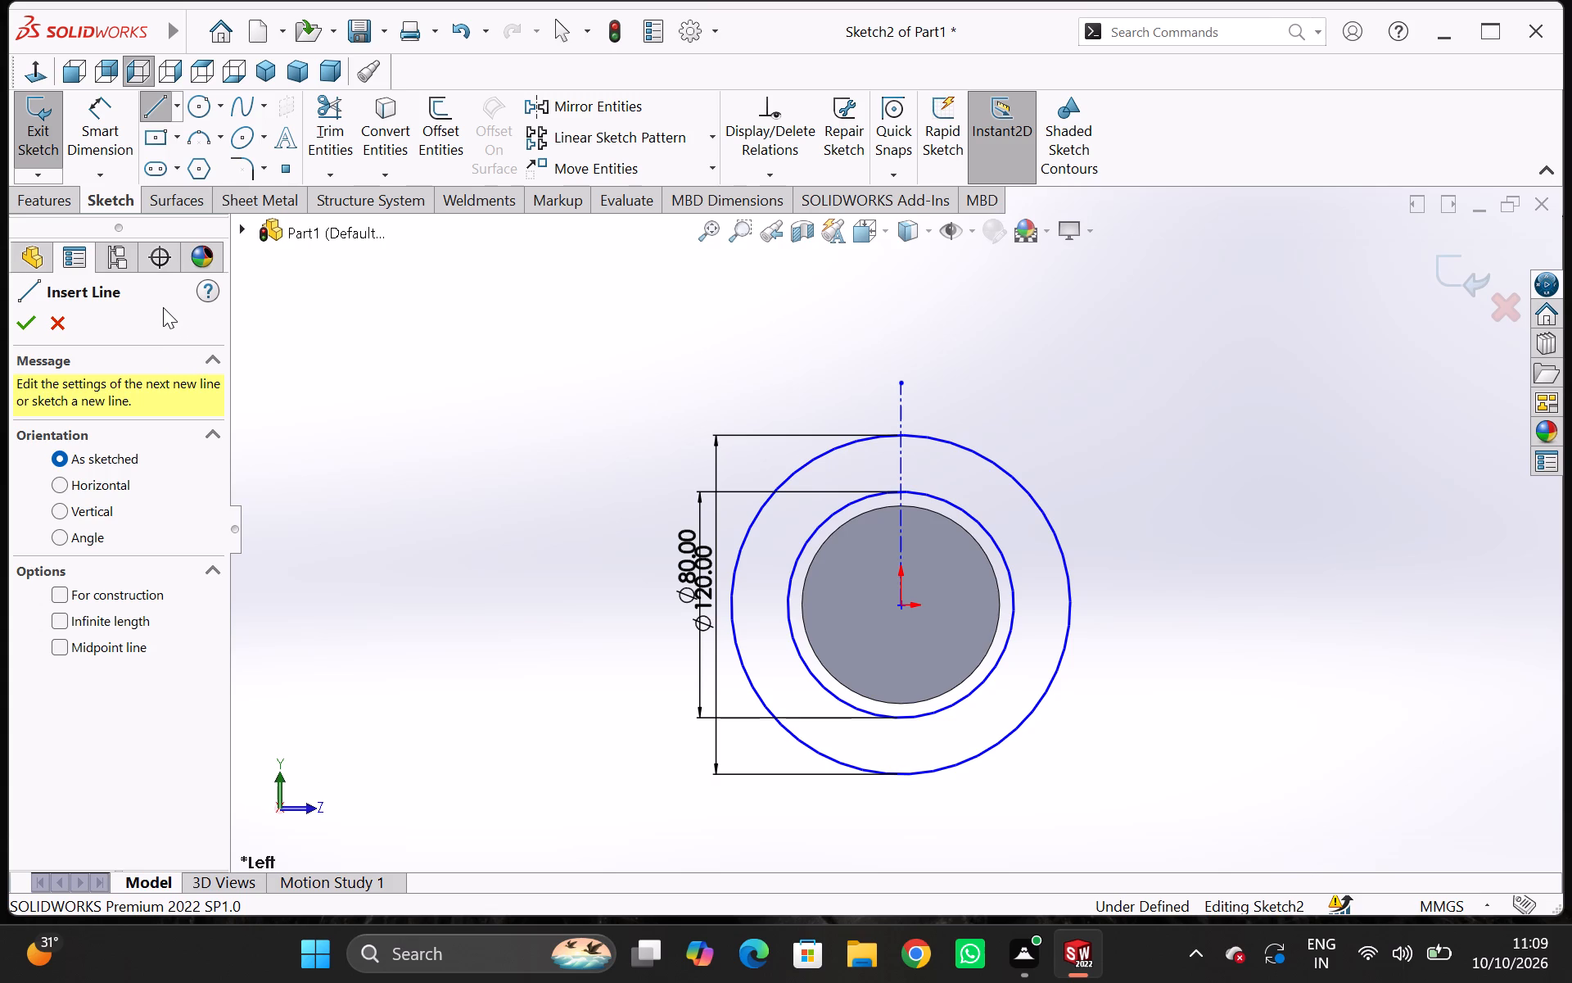
{"action": "left_click", "coordinate": [210, 141]}
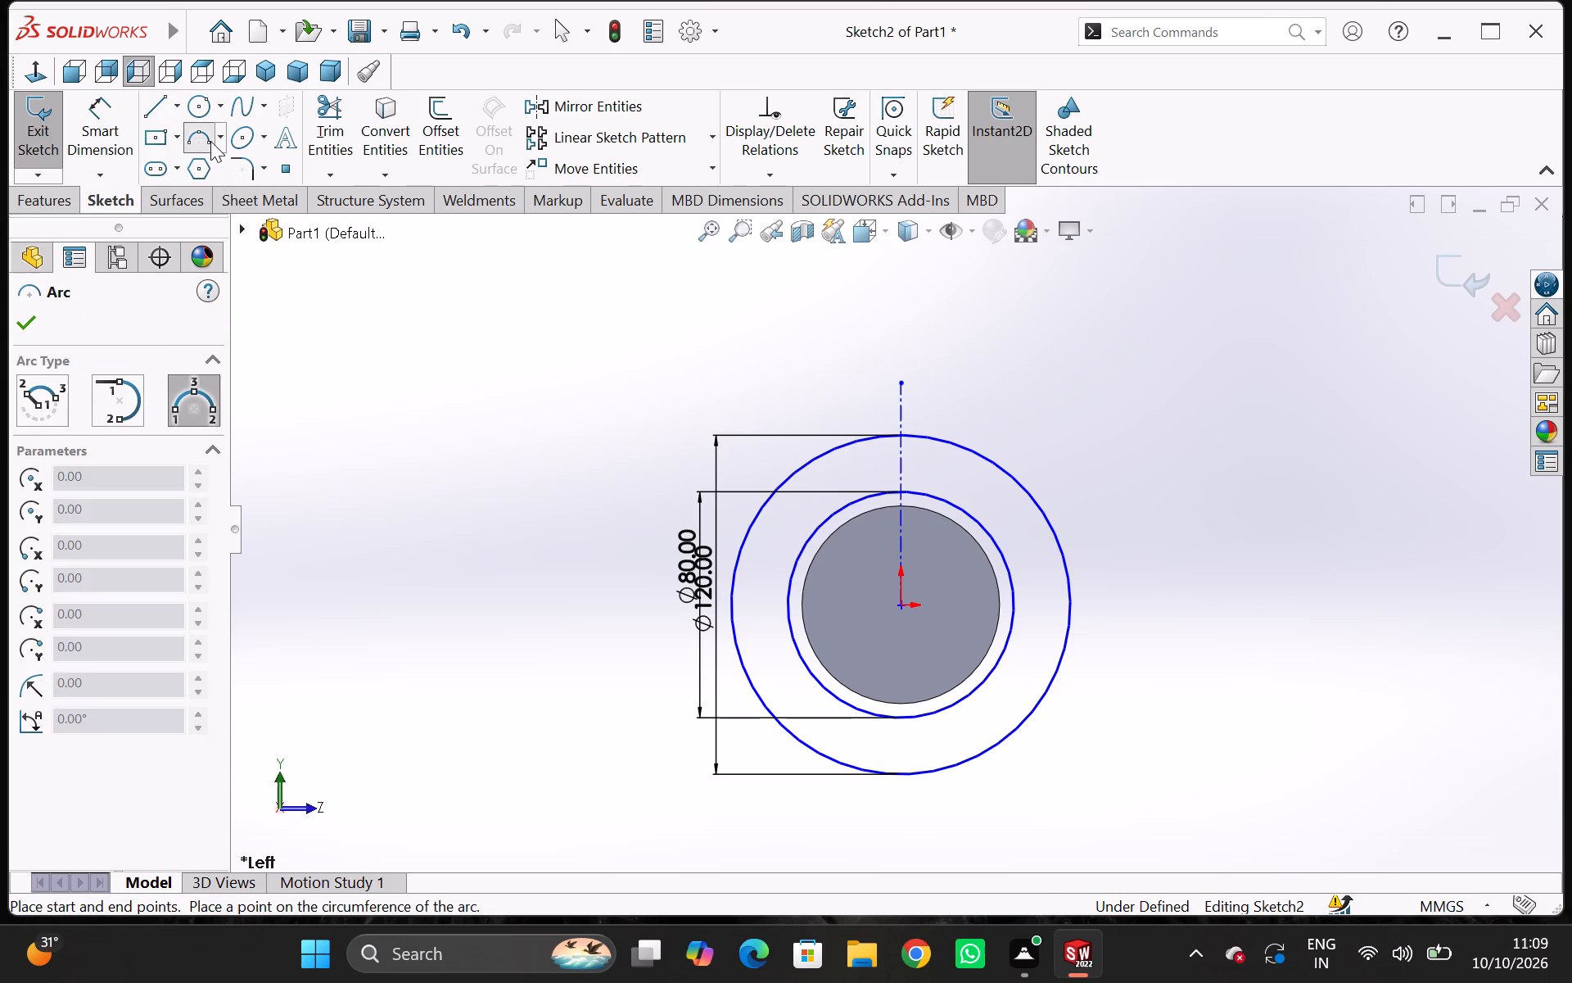
{"action": "left_click", "coordinate": [915, 437]}
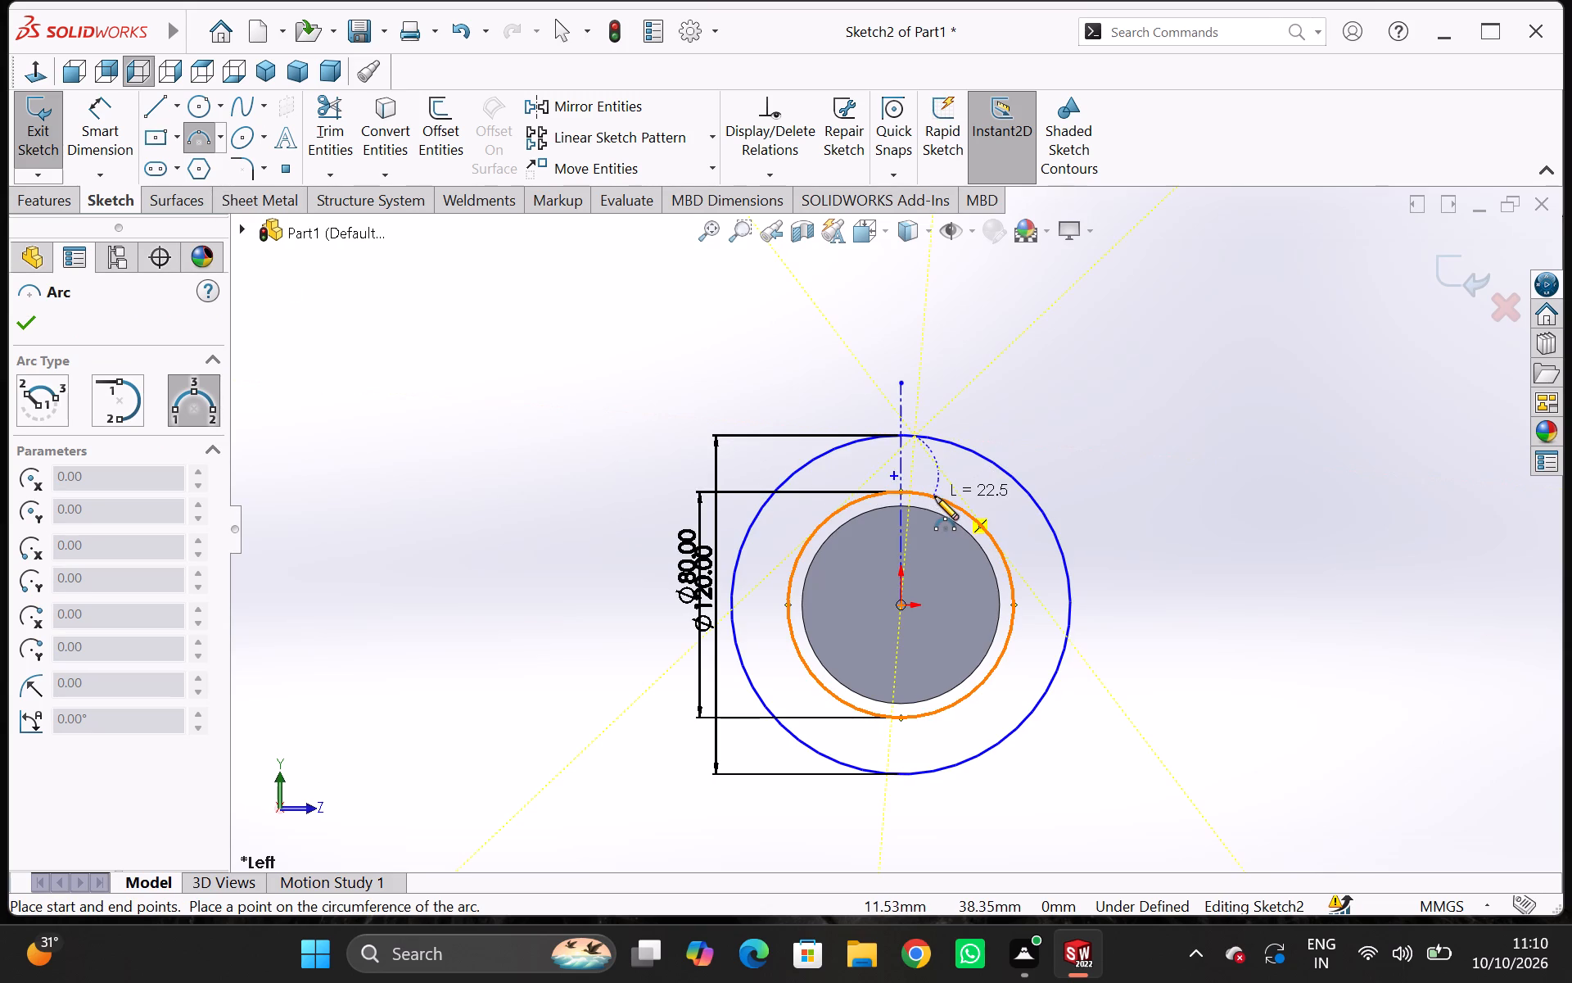
{"action": "left_click", "coordinate": [928, 495]}
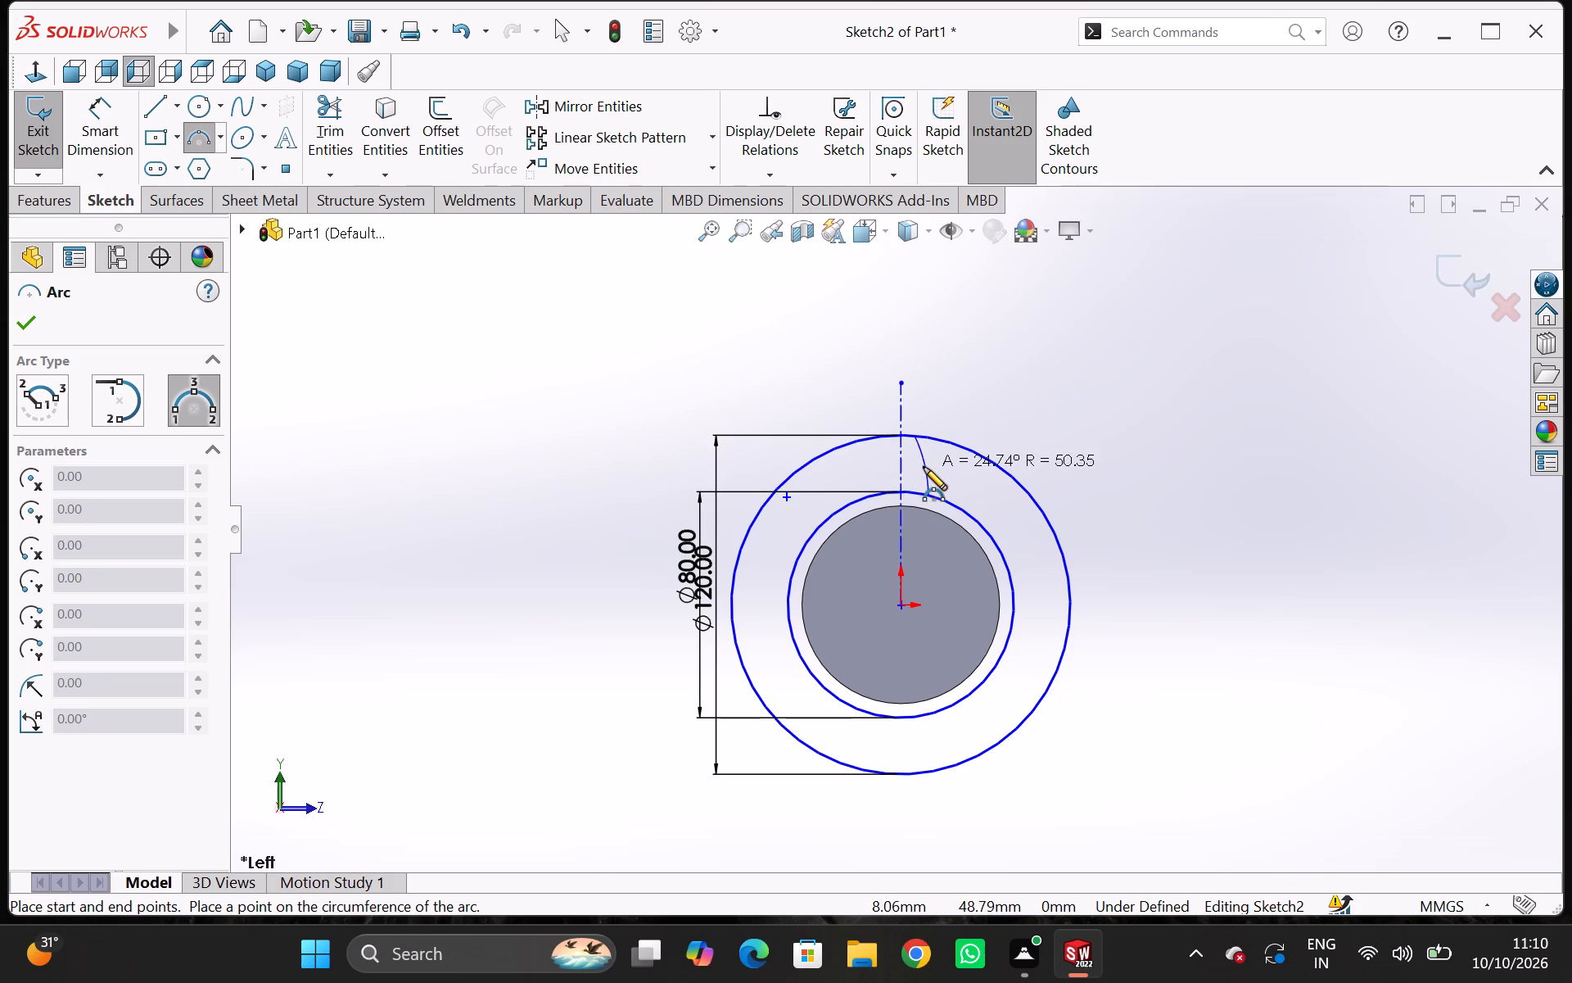
{"action": "left_click", "coordinate": [925, 466]}
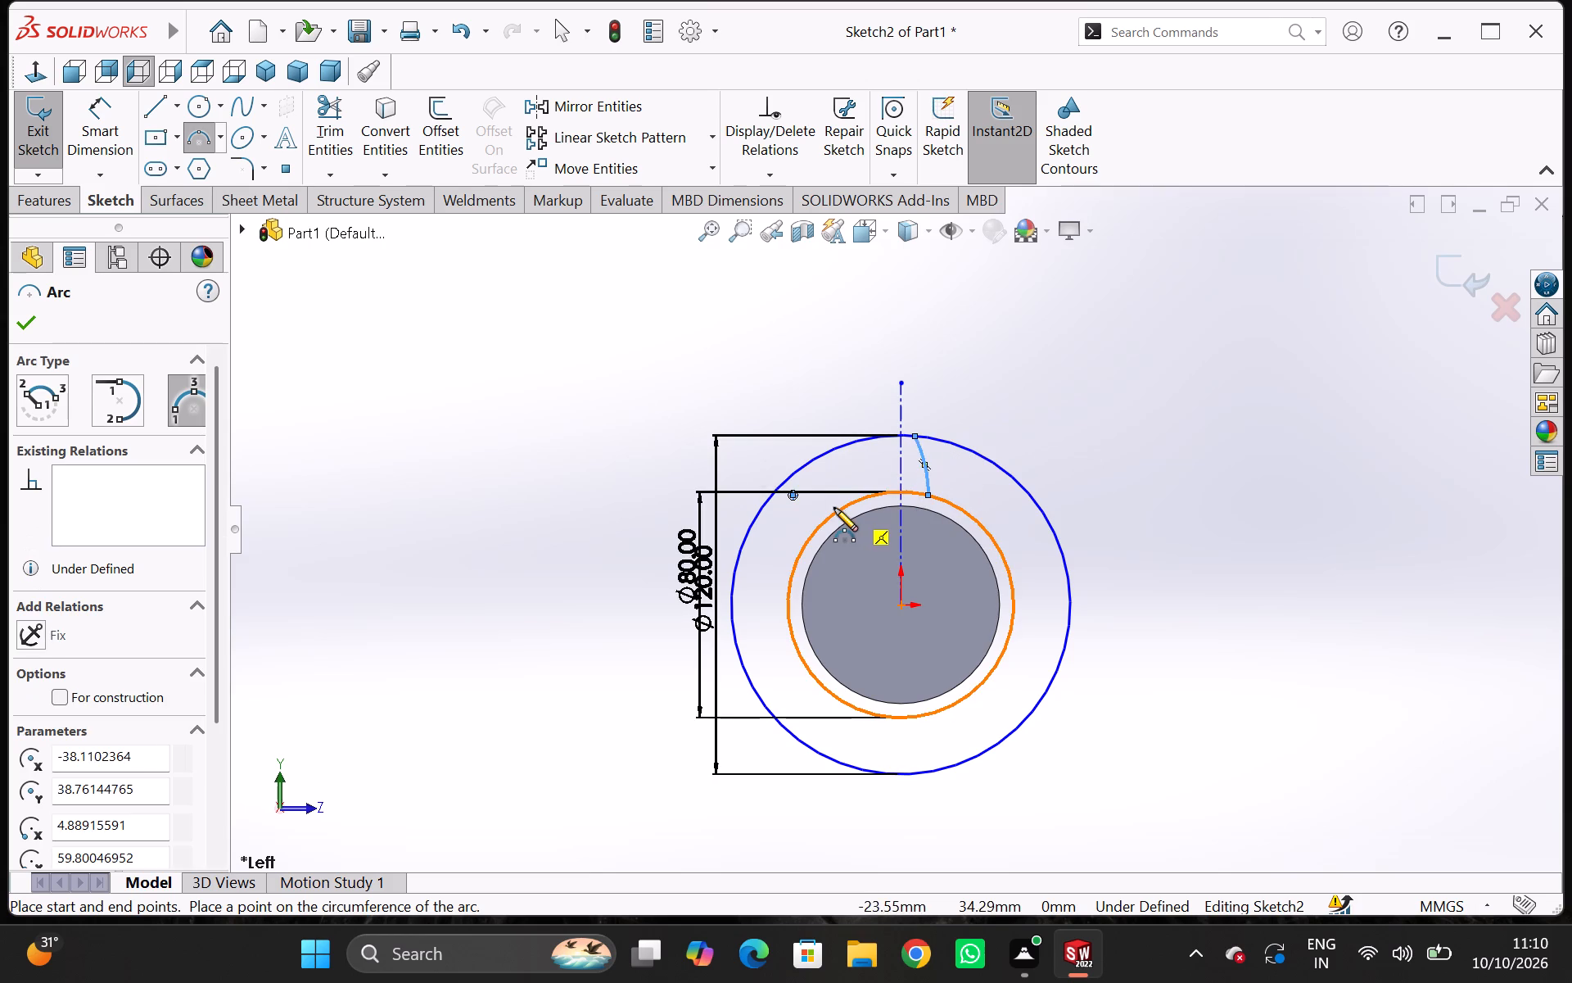
Dimension the arc's endpoints from the centerline: 4 mm at the outer circle and 10 mm at the inner circle.
{"action": "left_click", "coordinate": [94, 147]}
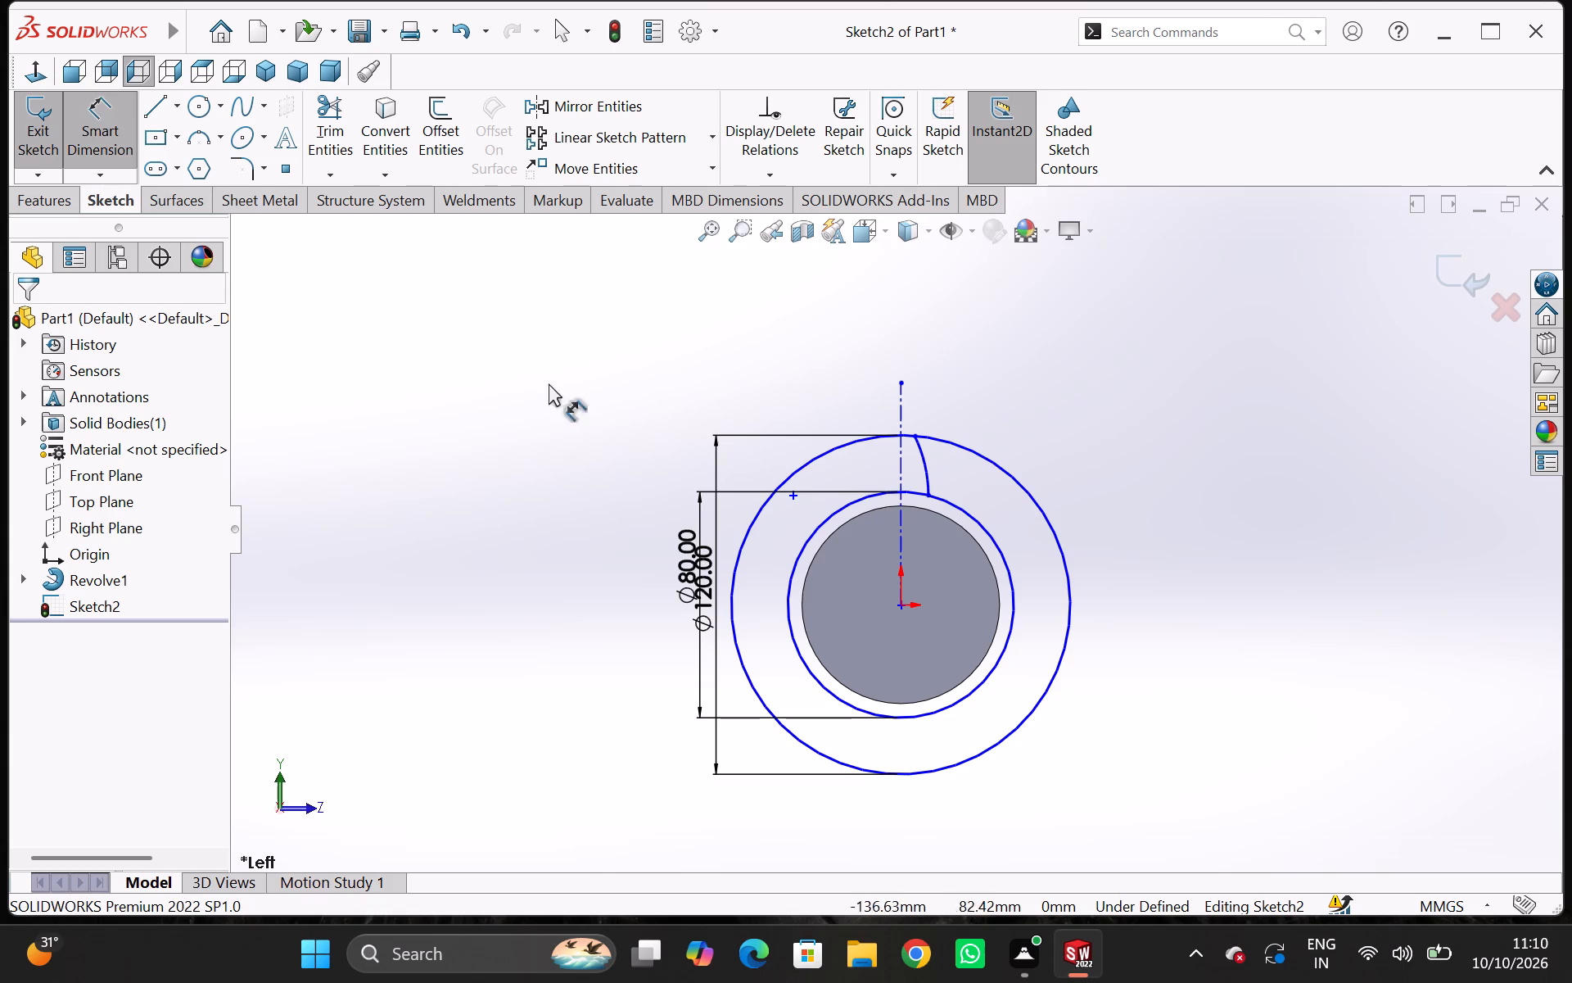
{"action": "left_click", "coordinate": [914, 433]}
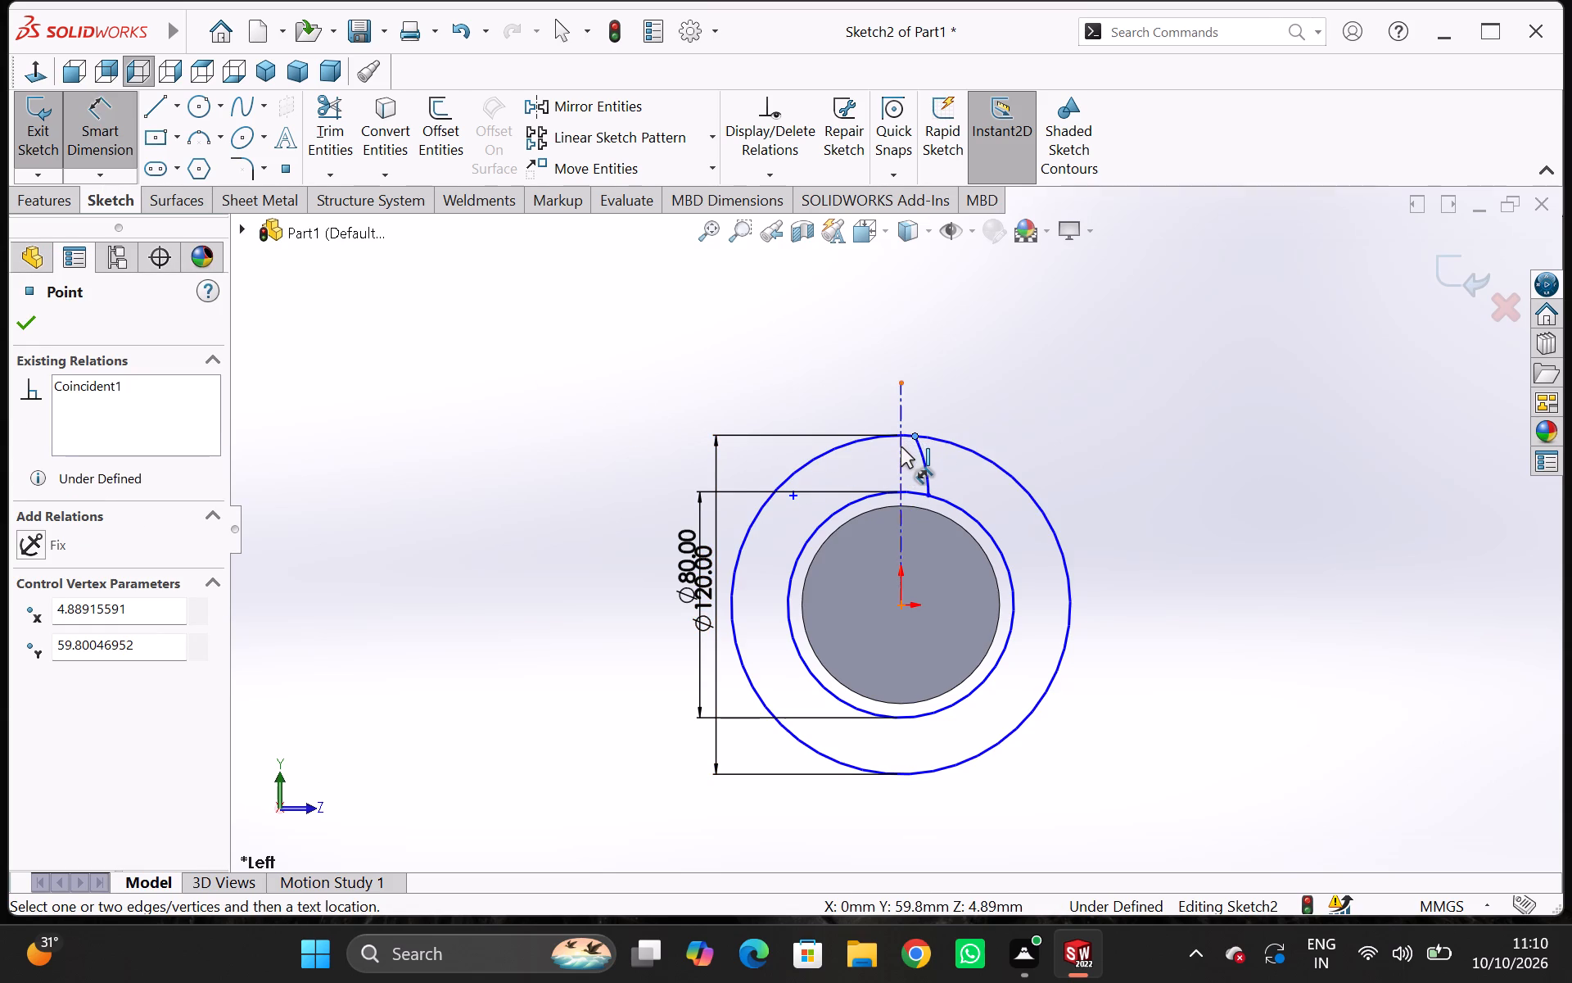
{"action": "left_click", "coordinate": [901, 446]}
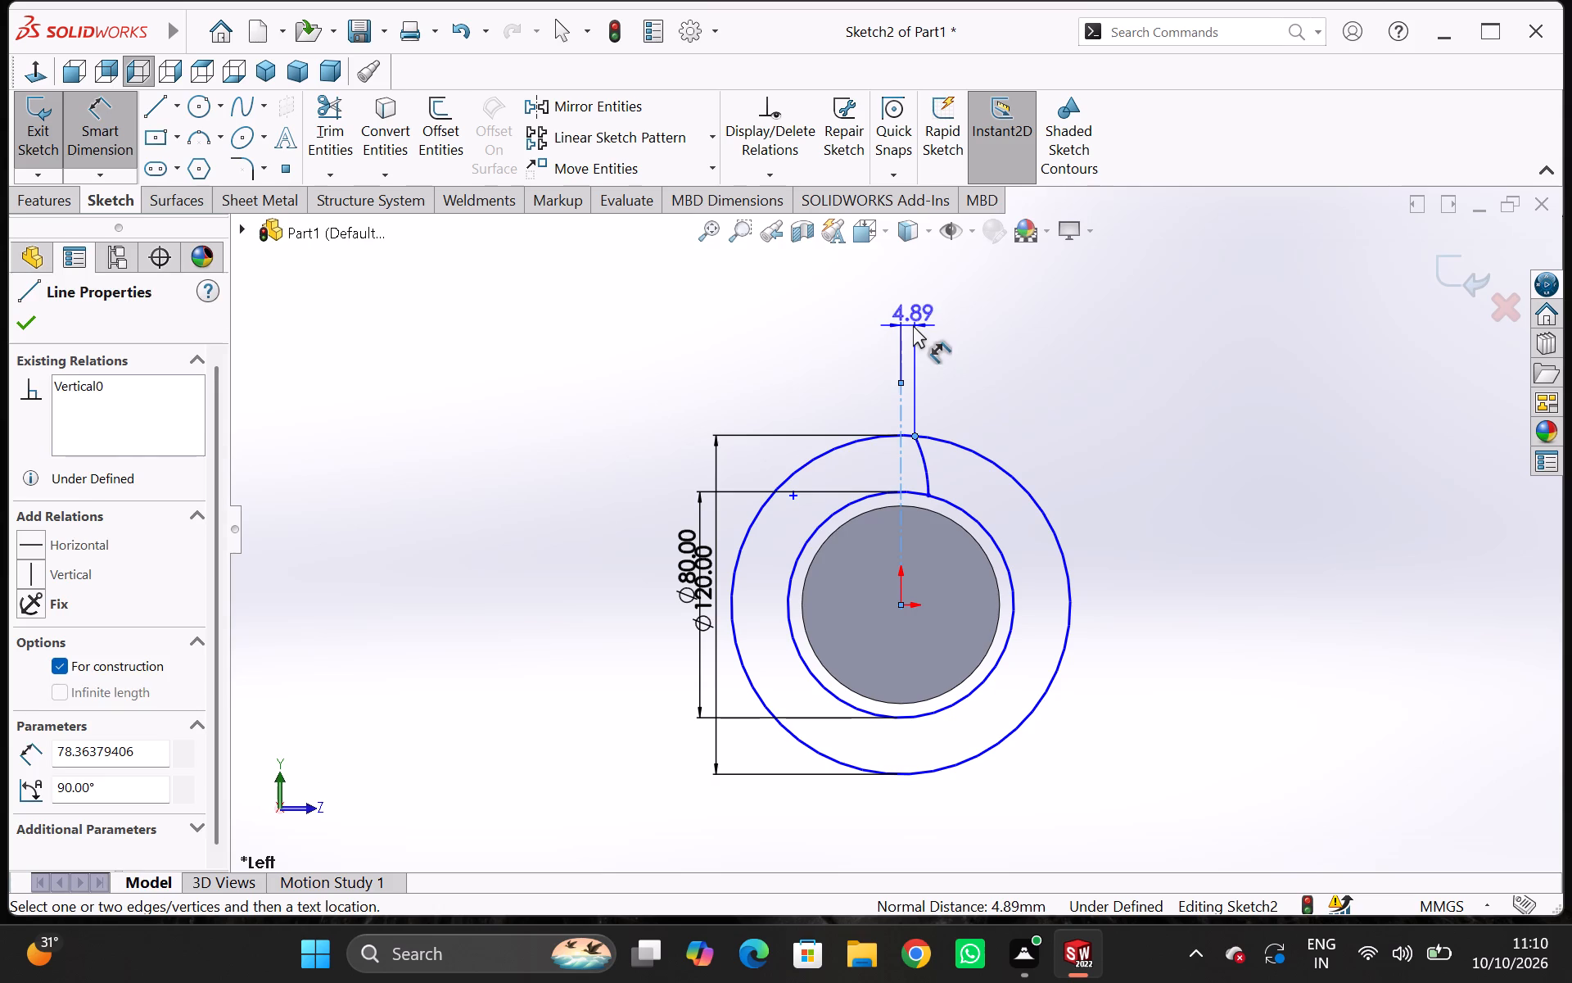
{"action": "left_click", "coordinate": [913, 325]}
{"action": "key", "text": "4"}
{"action": "key", "text": "Return"}
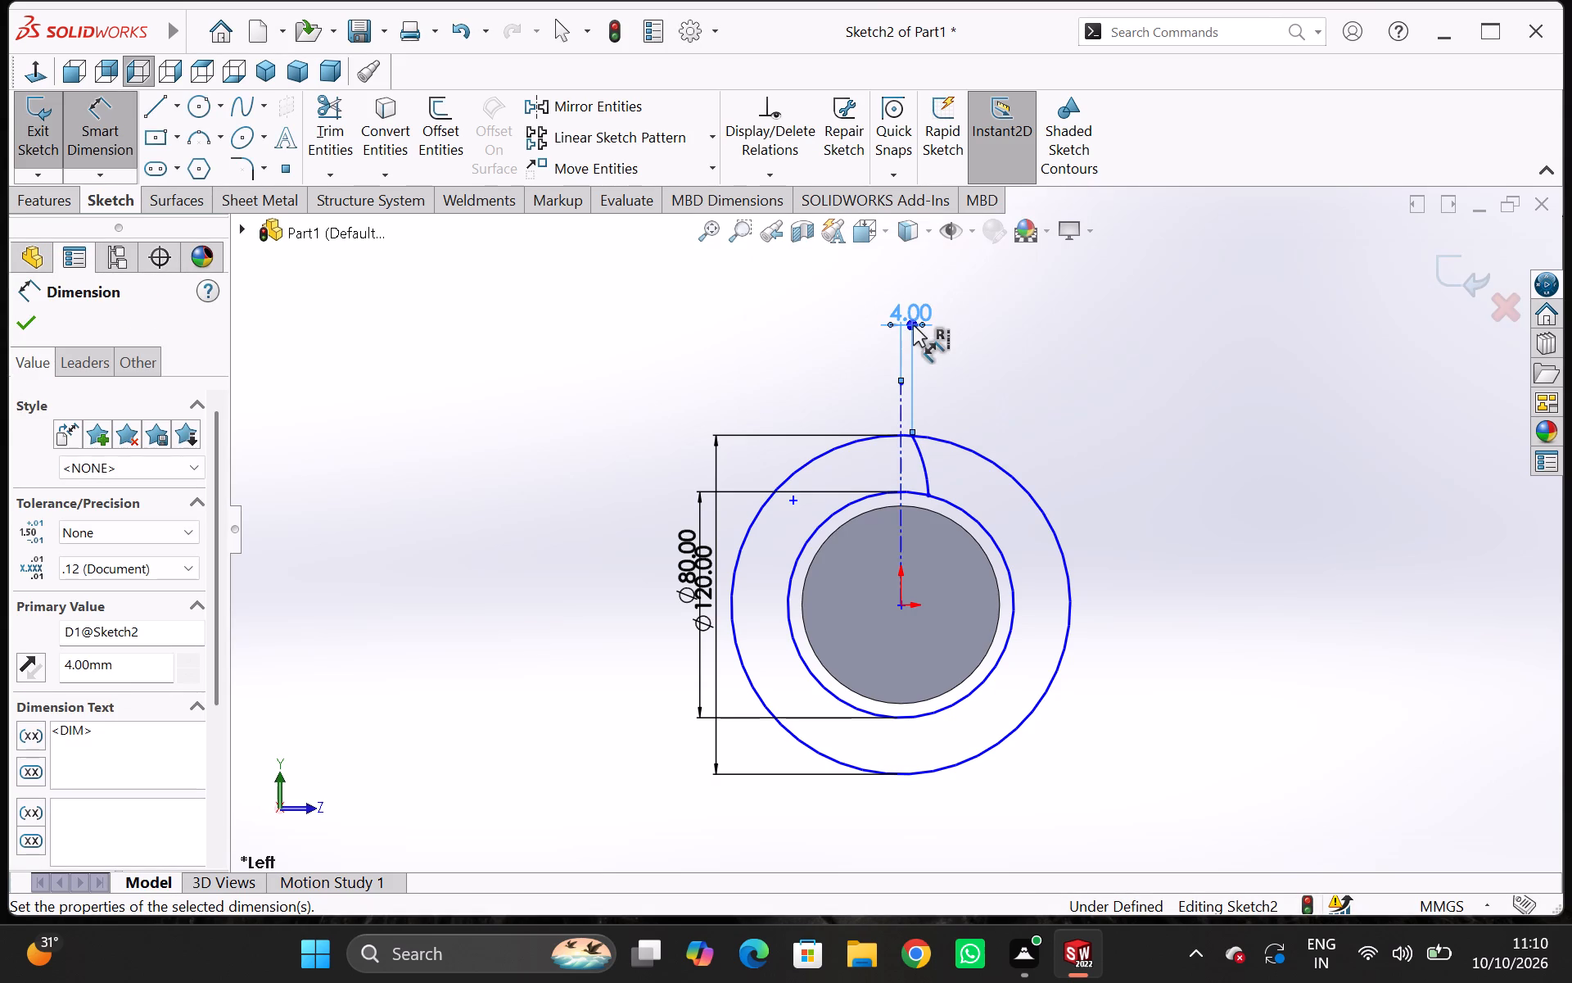
{"action": "left_click", "coordinate": [899, 498]}
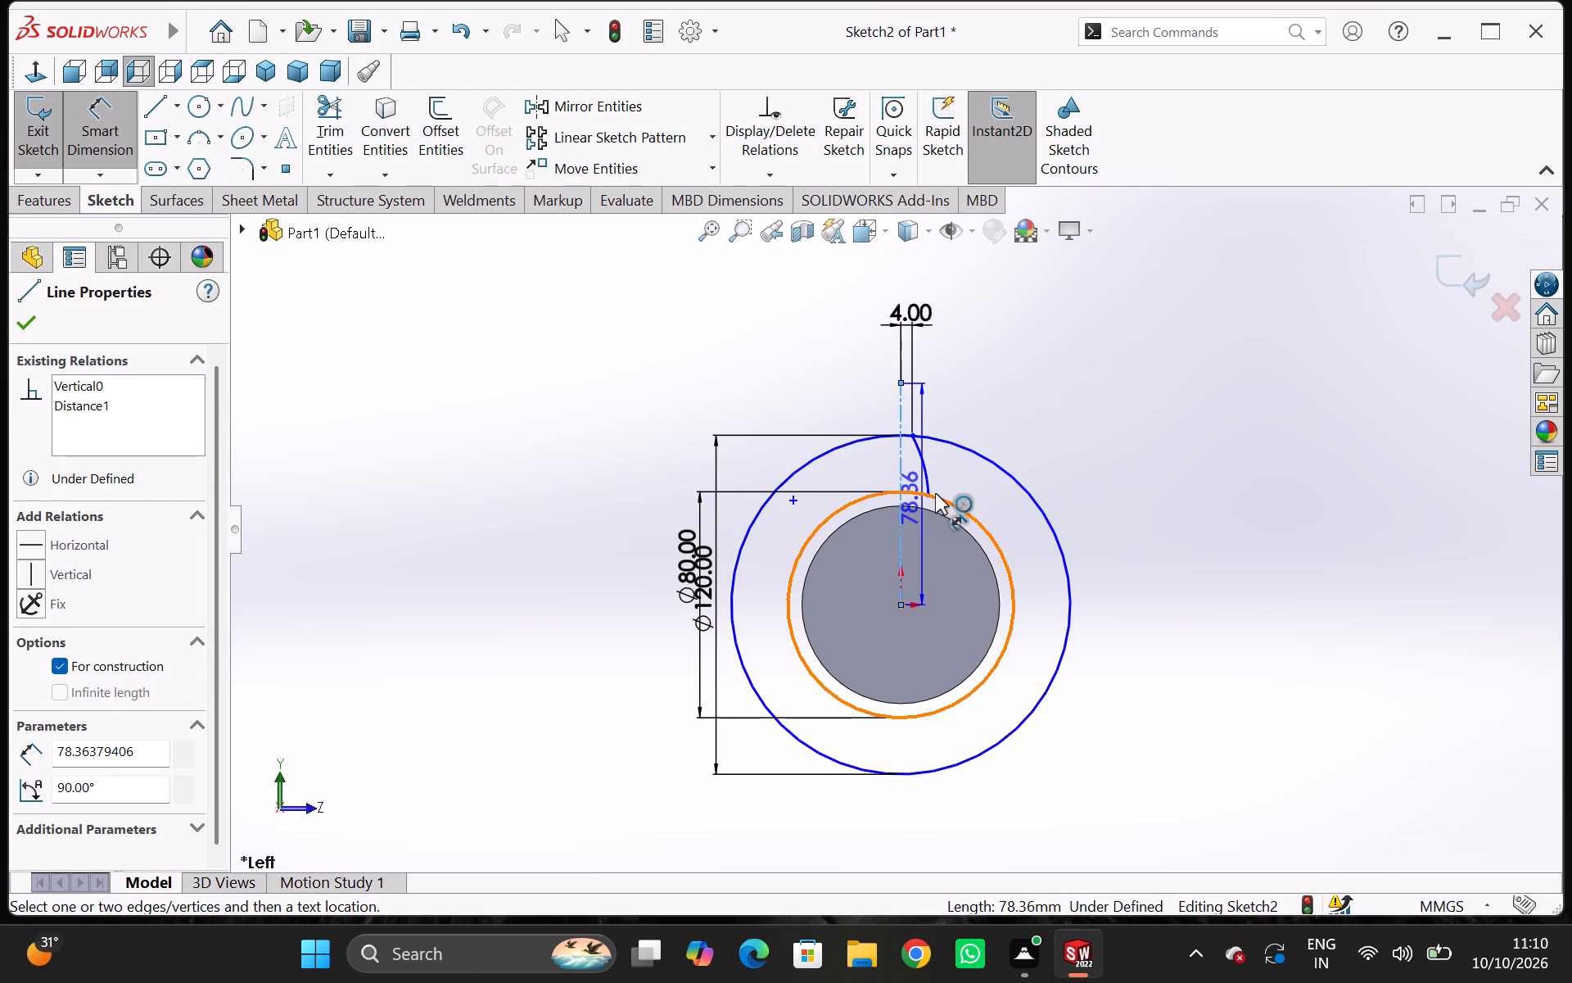
{"action": "left_click", "coordinate": [929, 495]}
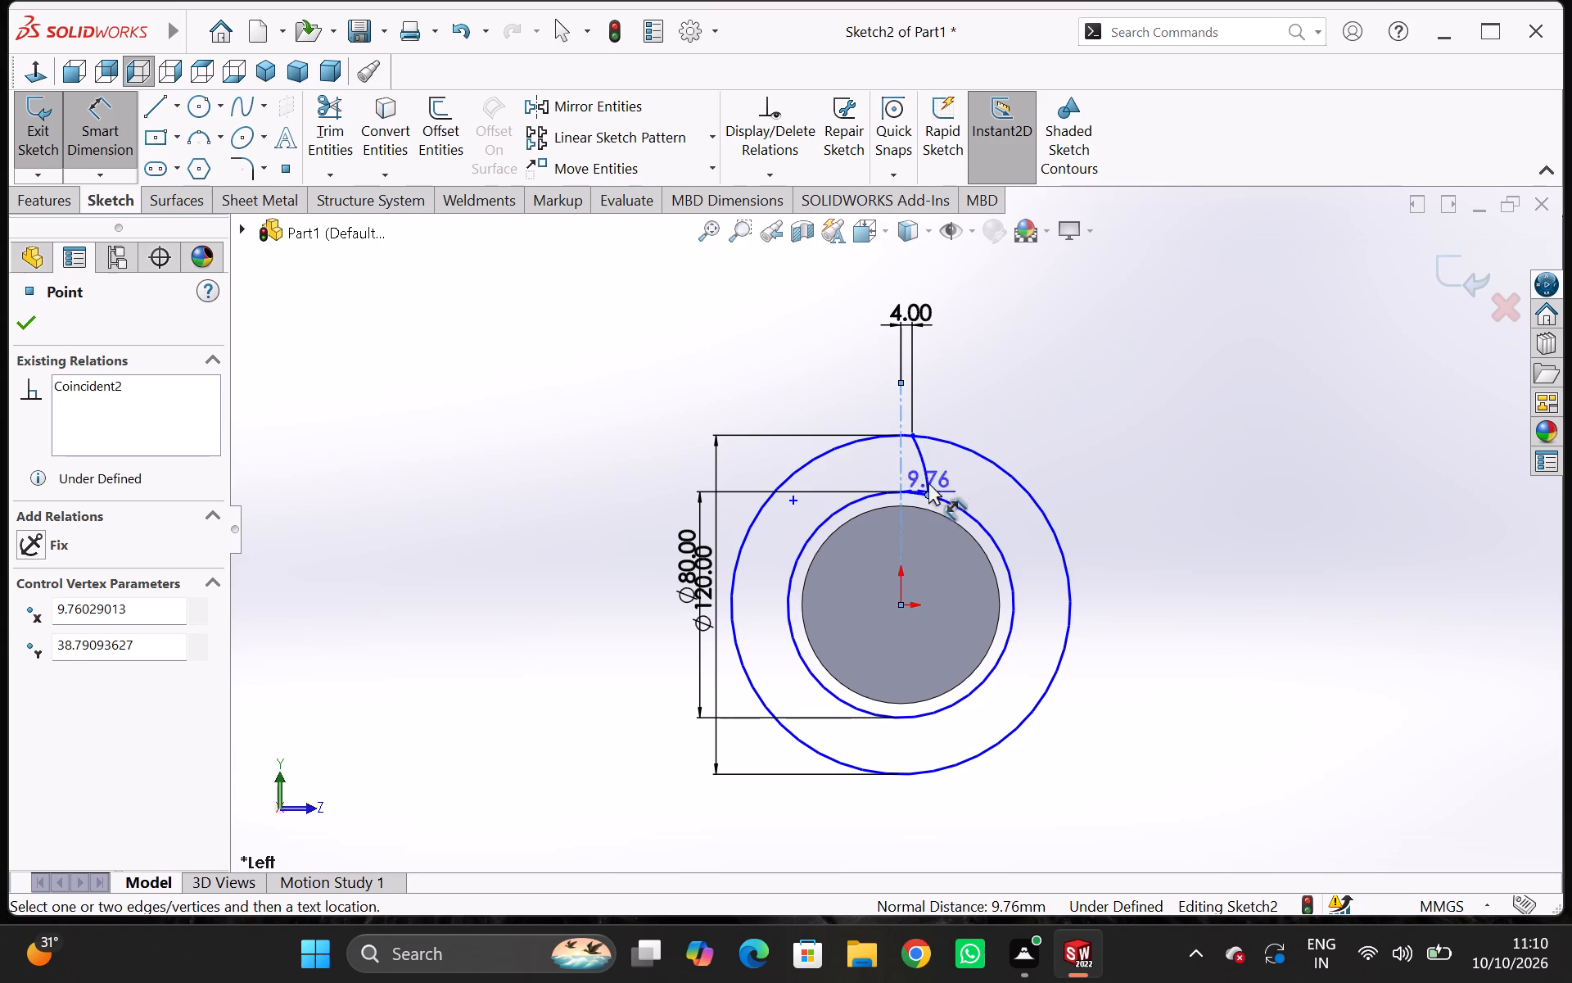
{"action": "left_click", "coordinate": [937, 271]}
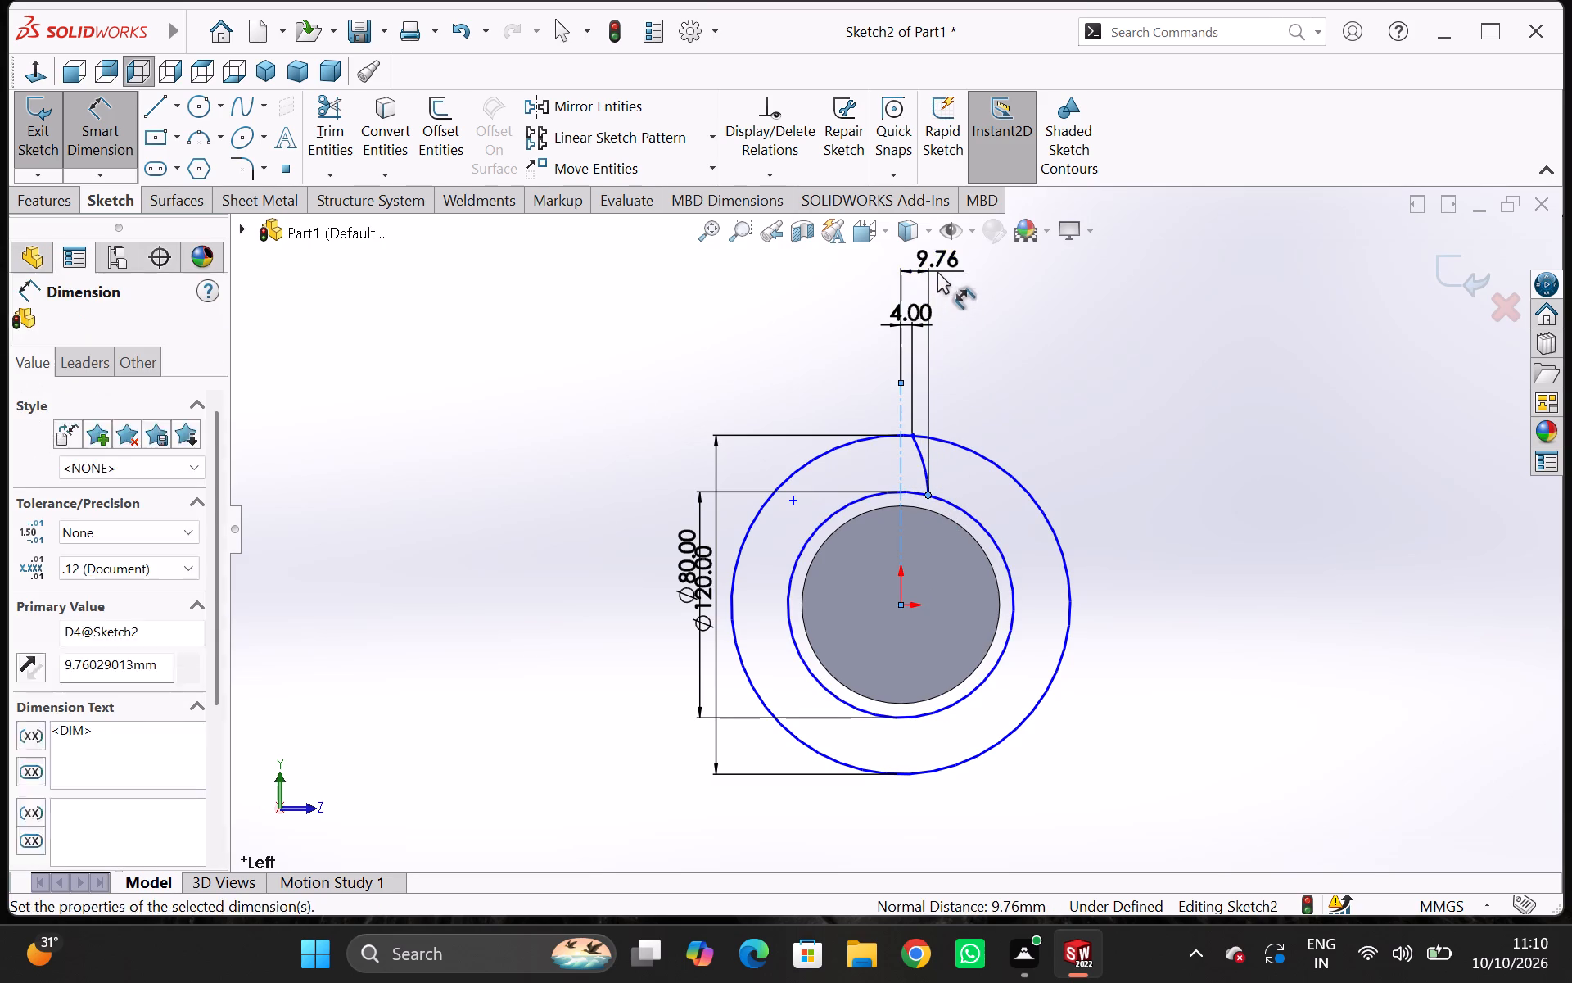
{"action": "type", "text": "10"}
{"action": "key", "text": "Return"}
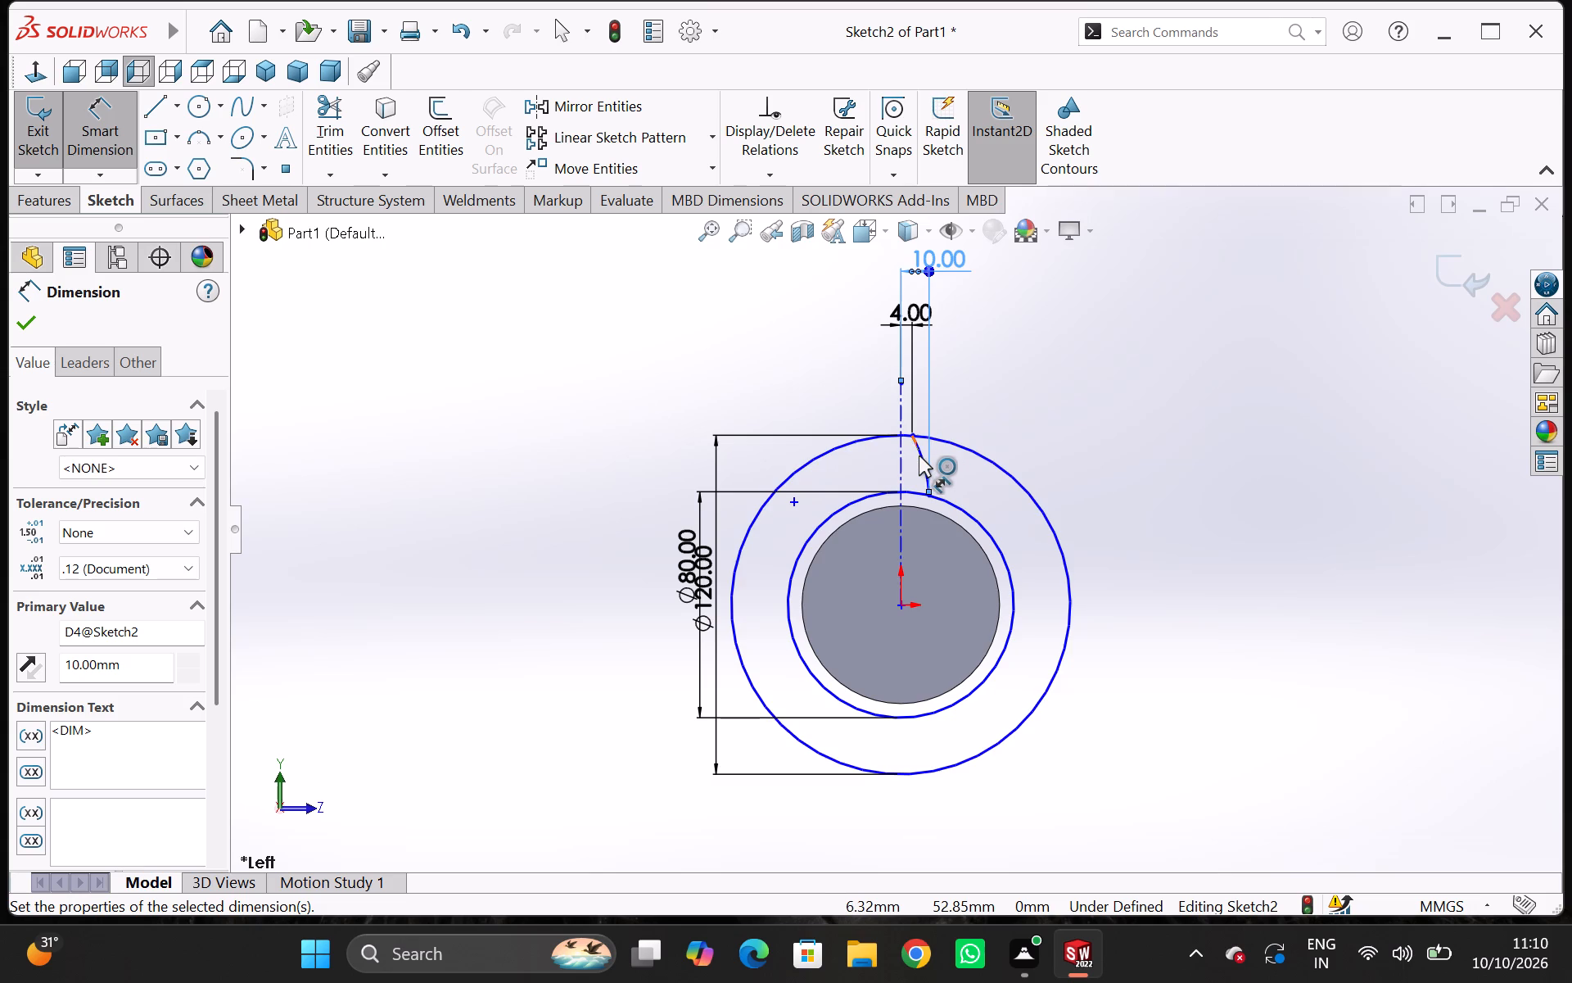
Dimension the arc's radius as 60 mm.
{"action": "left_click", "coordinate": [919, 455]}
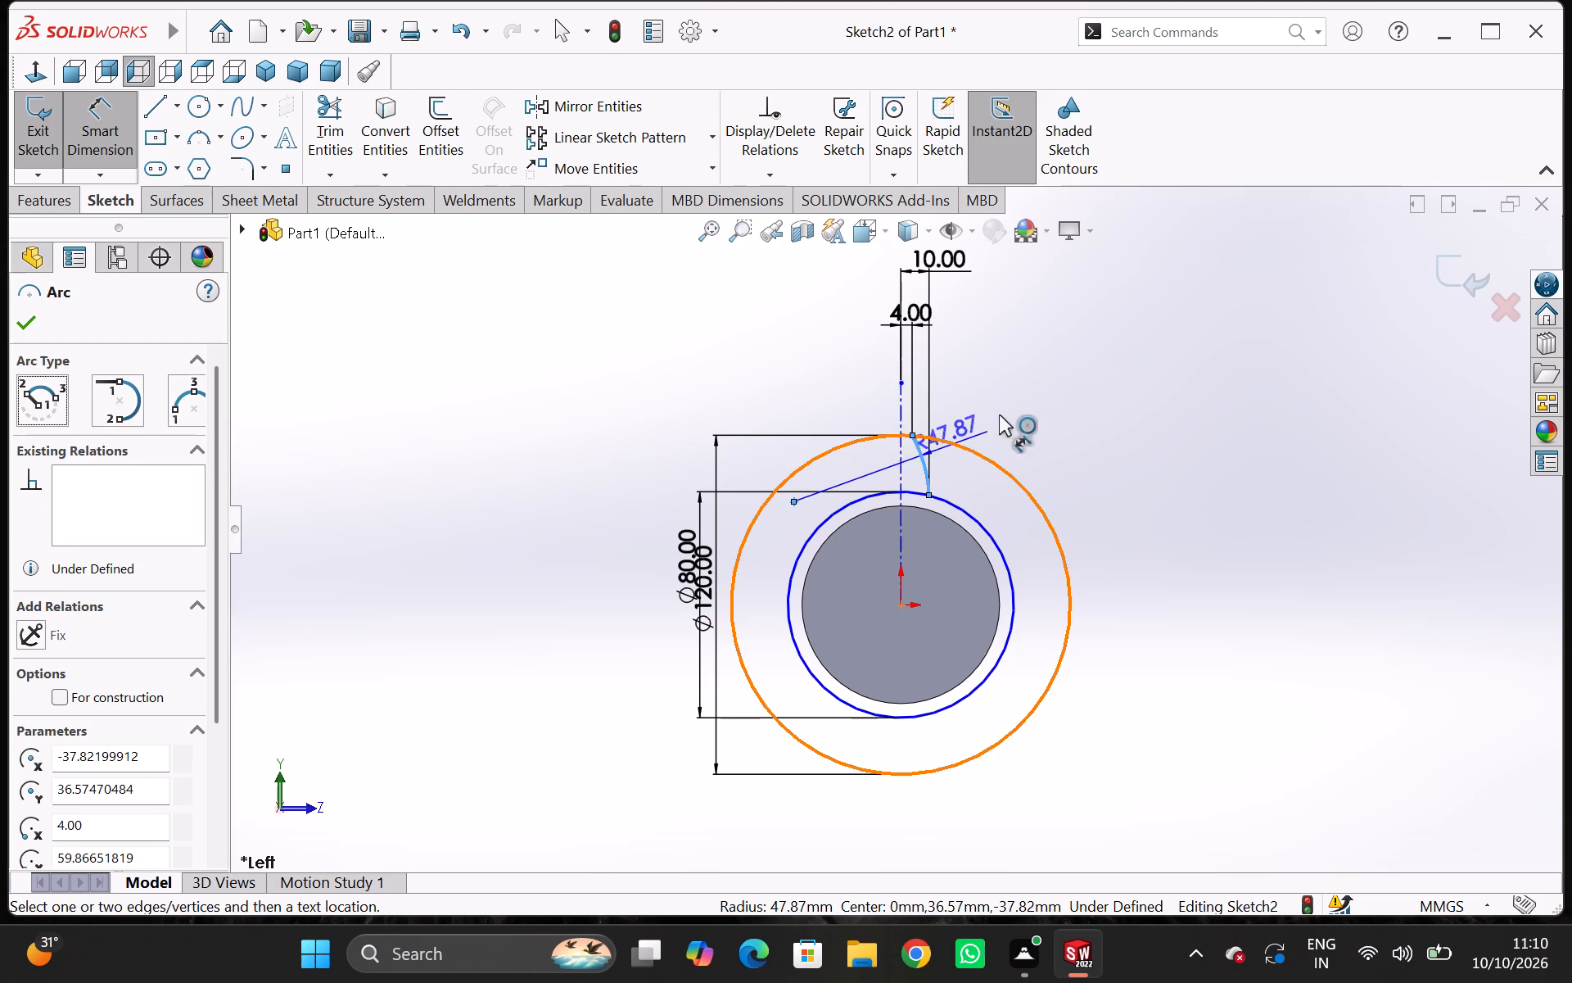
{"action": "left_click", "coordinate": [1026, 374]}
{"action": "type", "text": "60"}
{"action": "key", "text": "Return"}
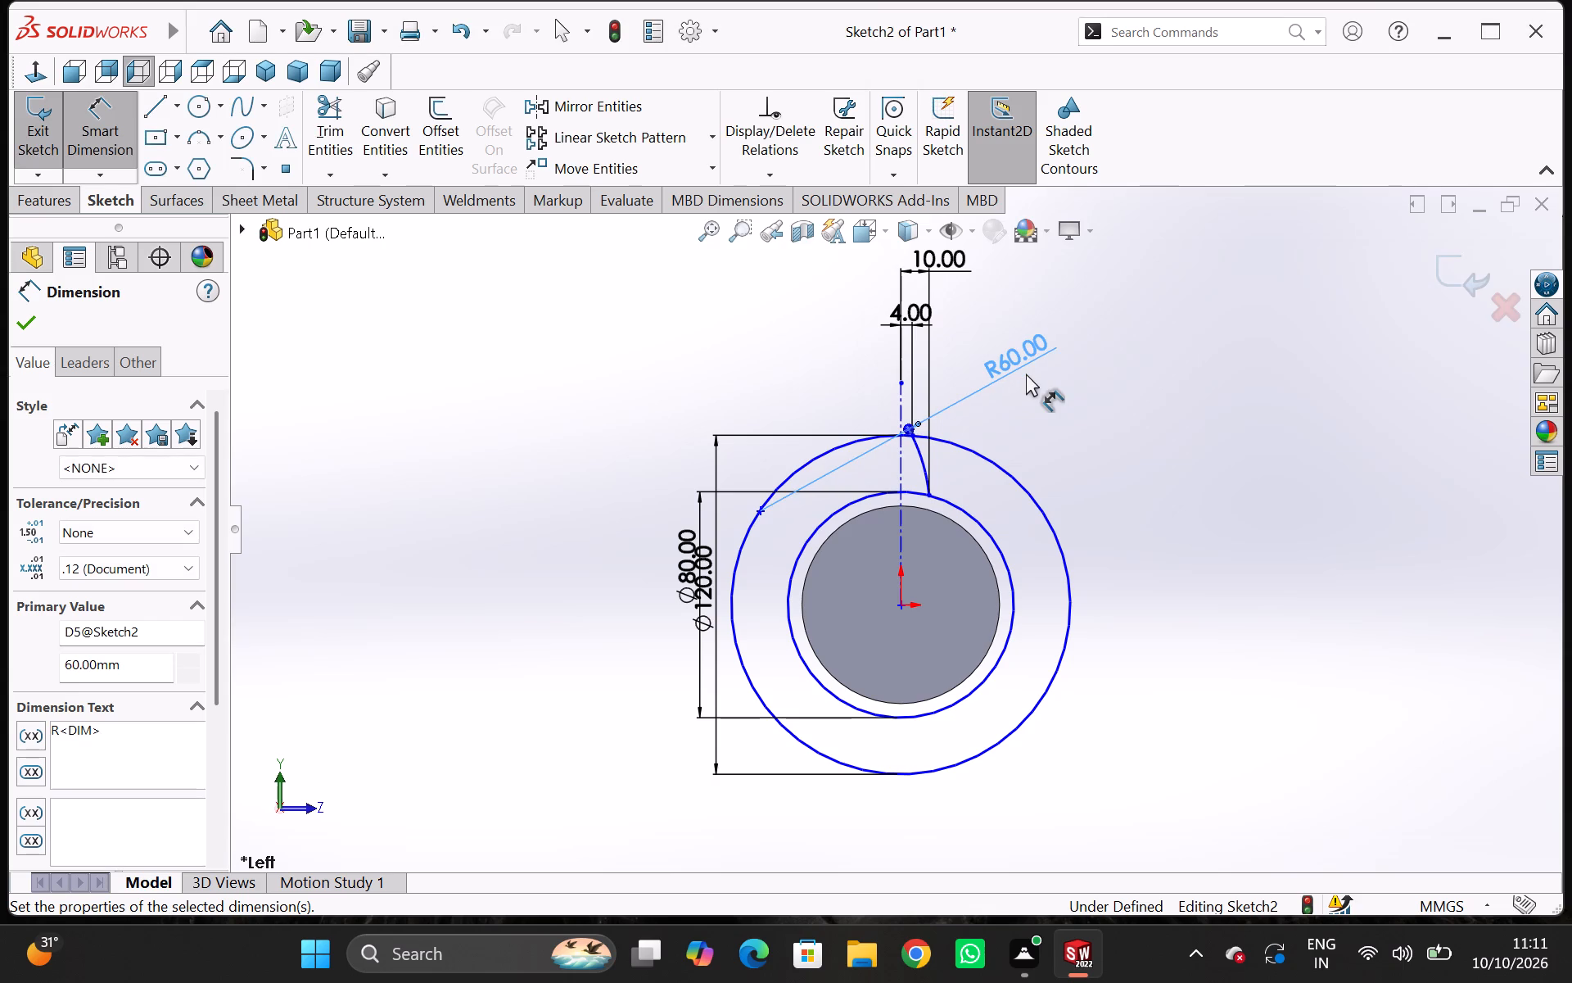
Examine closely where the arc's upper end meets the 120 mm circle beside the centerline.
{"action": "scroll", "coordinate": [909, 428], "scroll_direction": "down", "scroll_amount": 5}
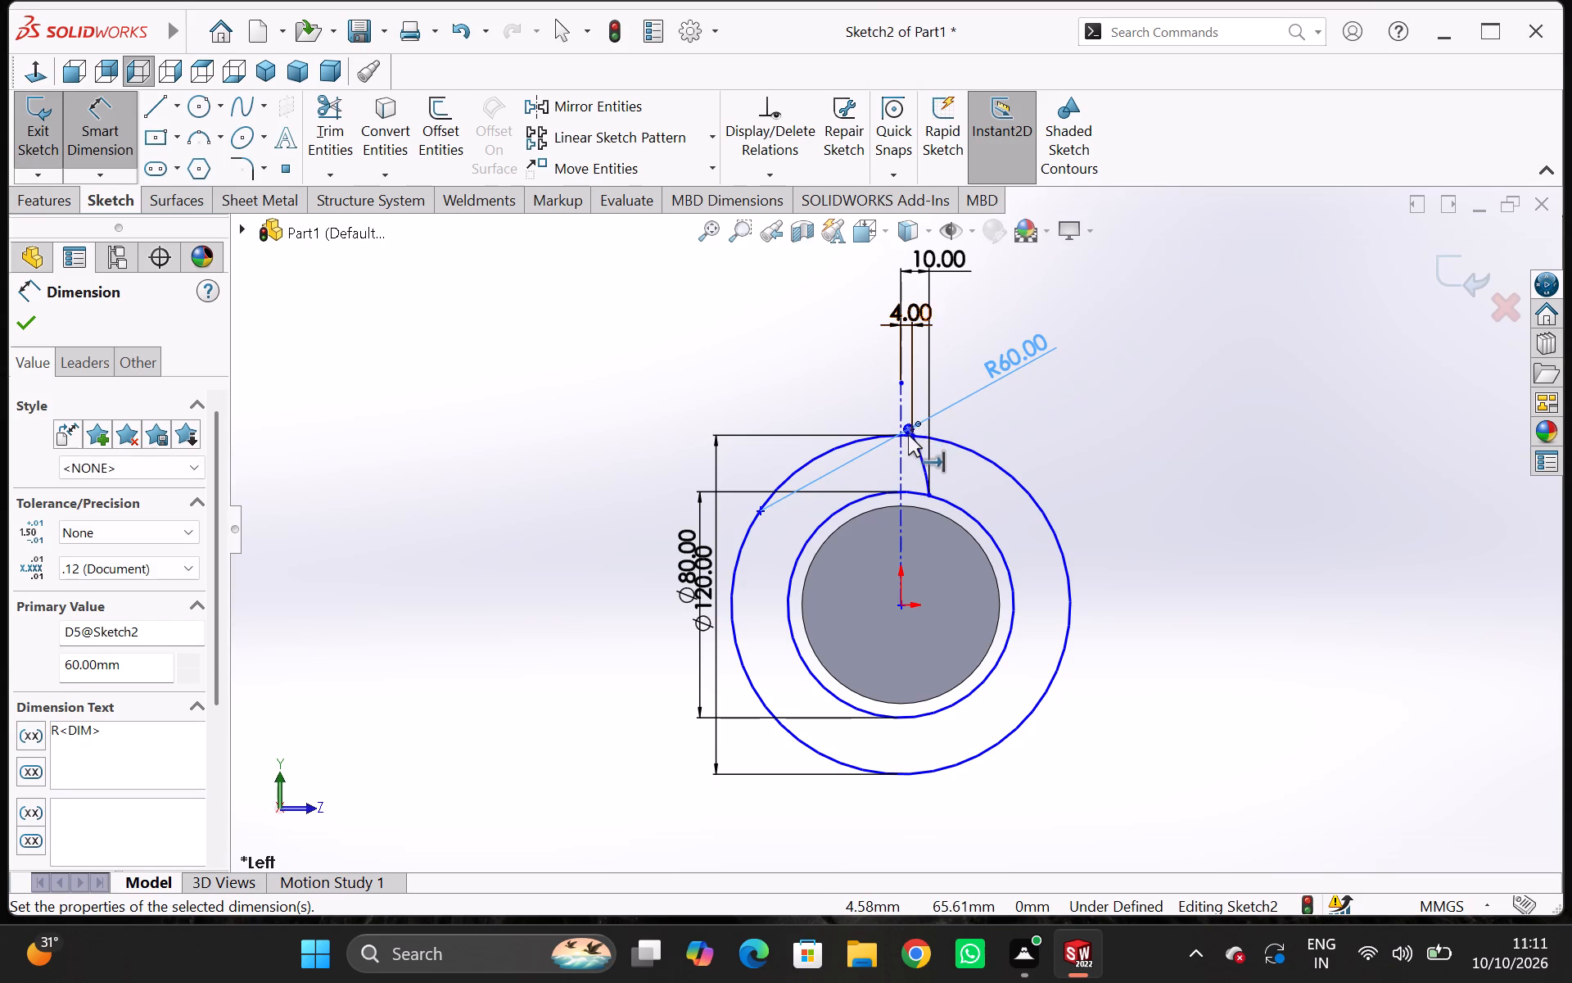
{"action": "scroll", "coordinate": [911, 437], "scroll_direction": "down", "scroll_amount": 9}
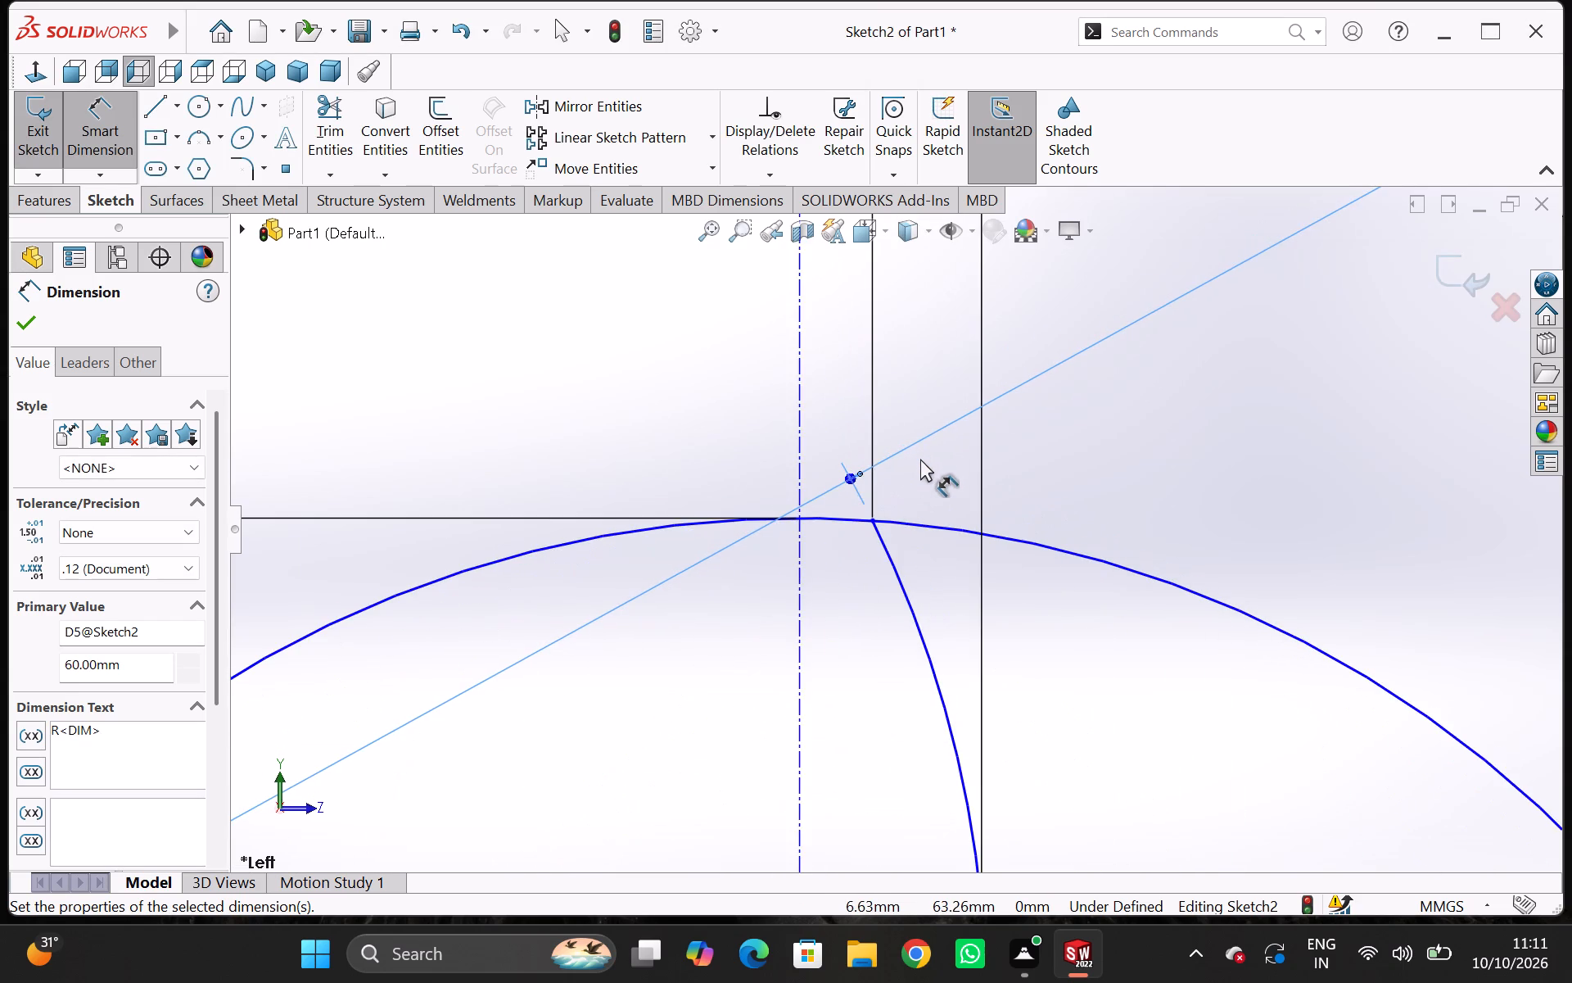
{"action": "scroll", "coordinate": [920, 459], "scroll_direction": "down", "scroll_amount": 5}
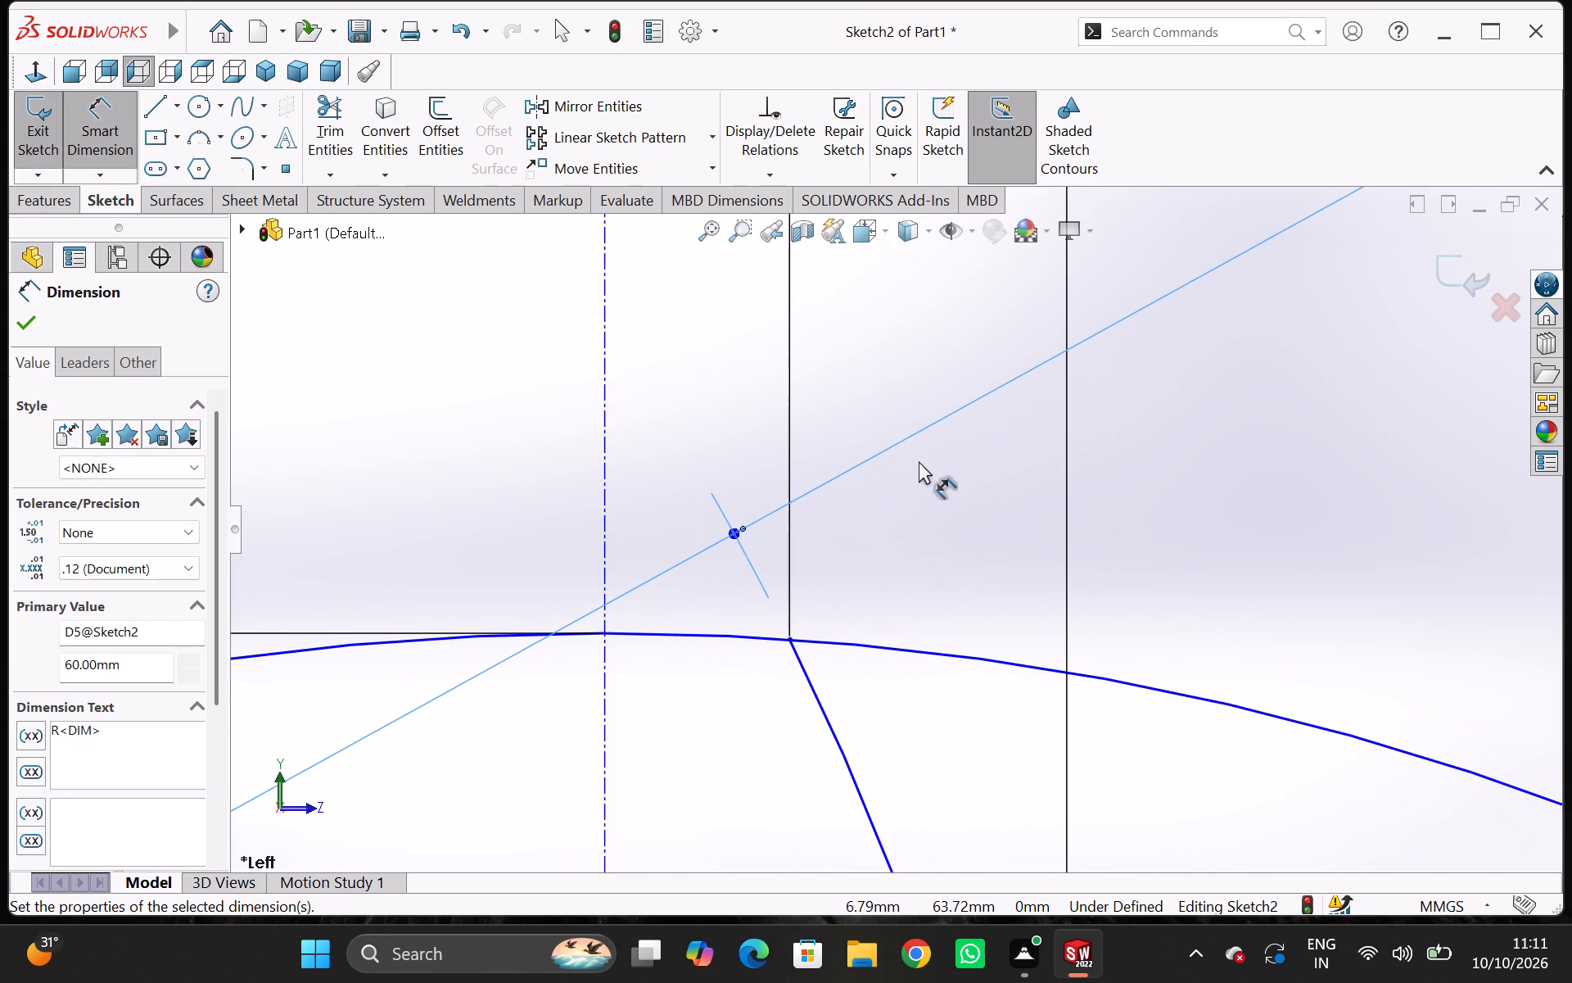
{"action": "scroll", "coordinate": [919, 461], "scroll_direction": "up", "scroll_amount": 10}
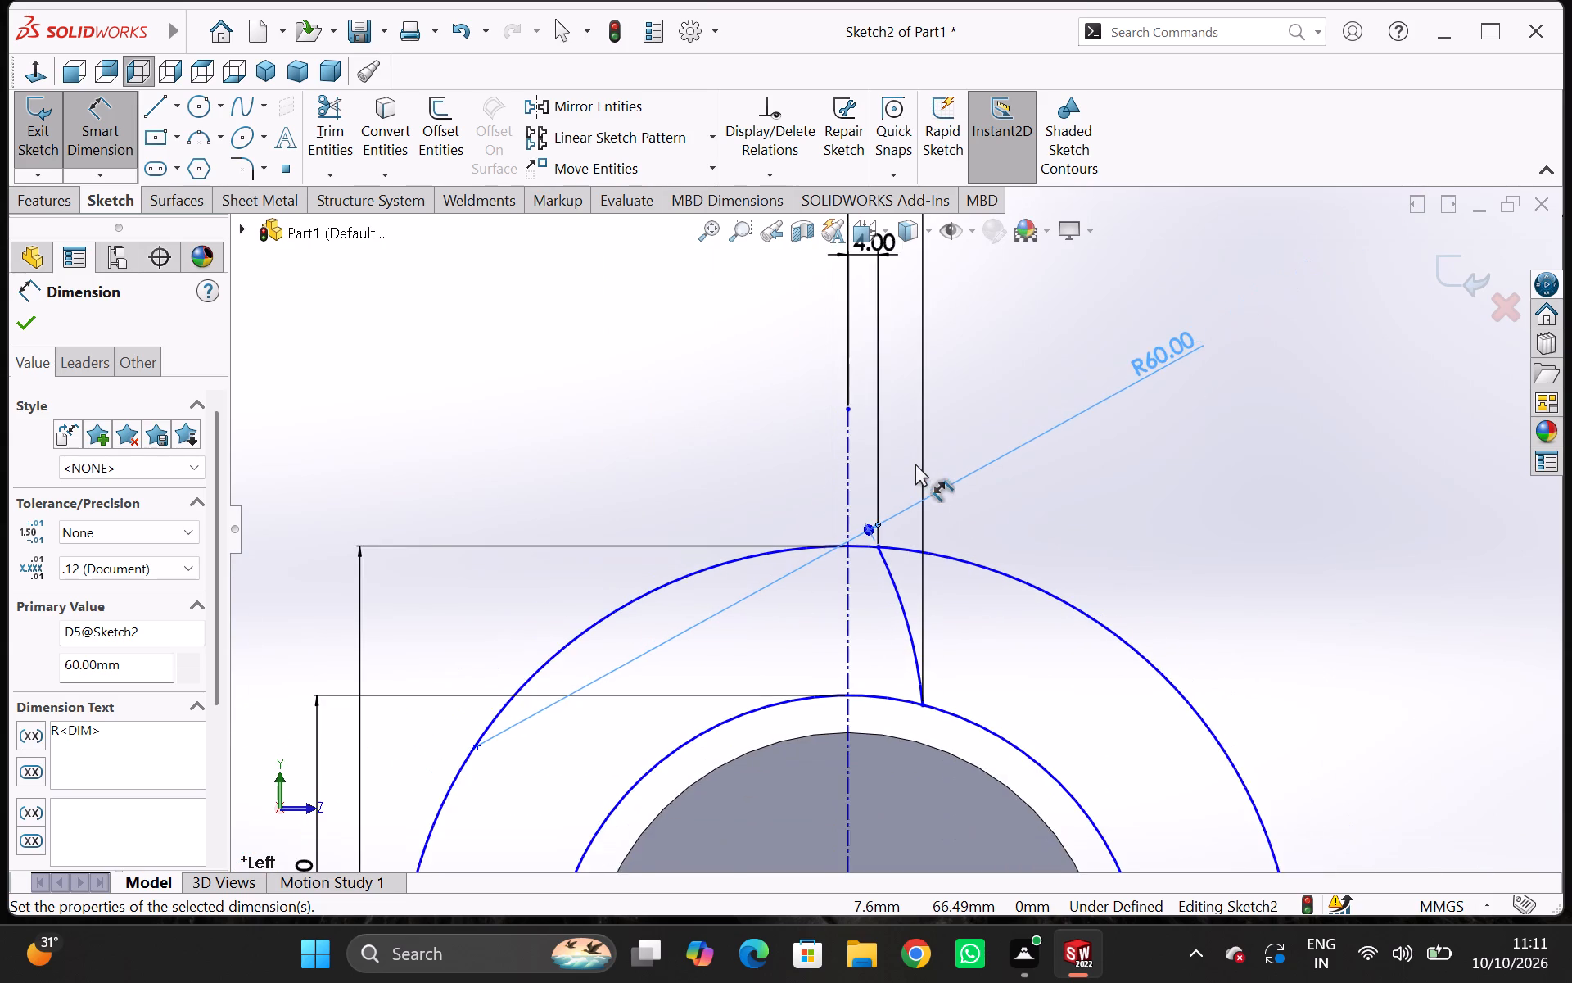
{"action": "scroll", "coordinate": [907, 493], "scroll_direction": "up", "scroll_amount": 3}
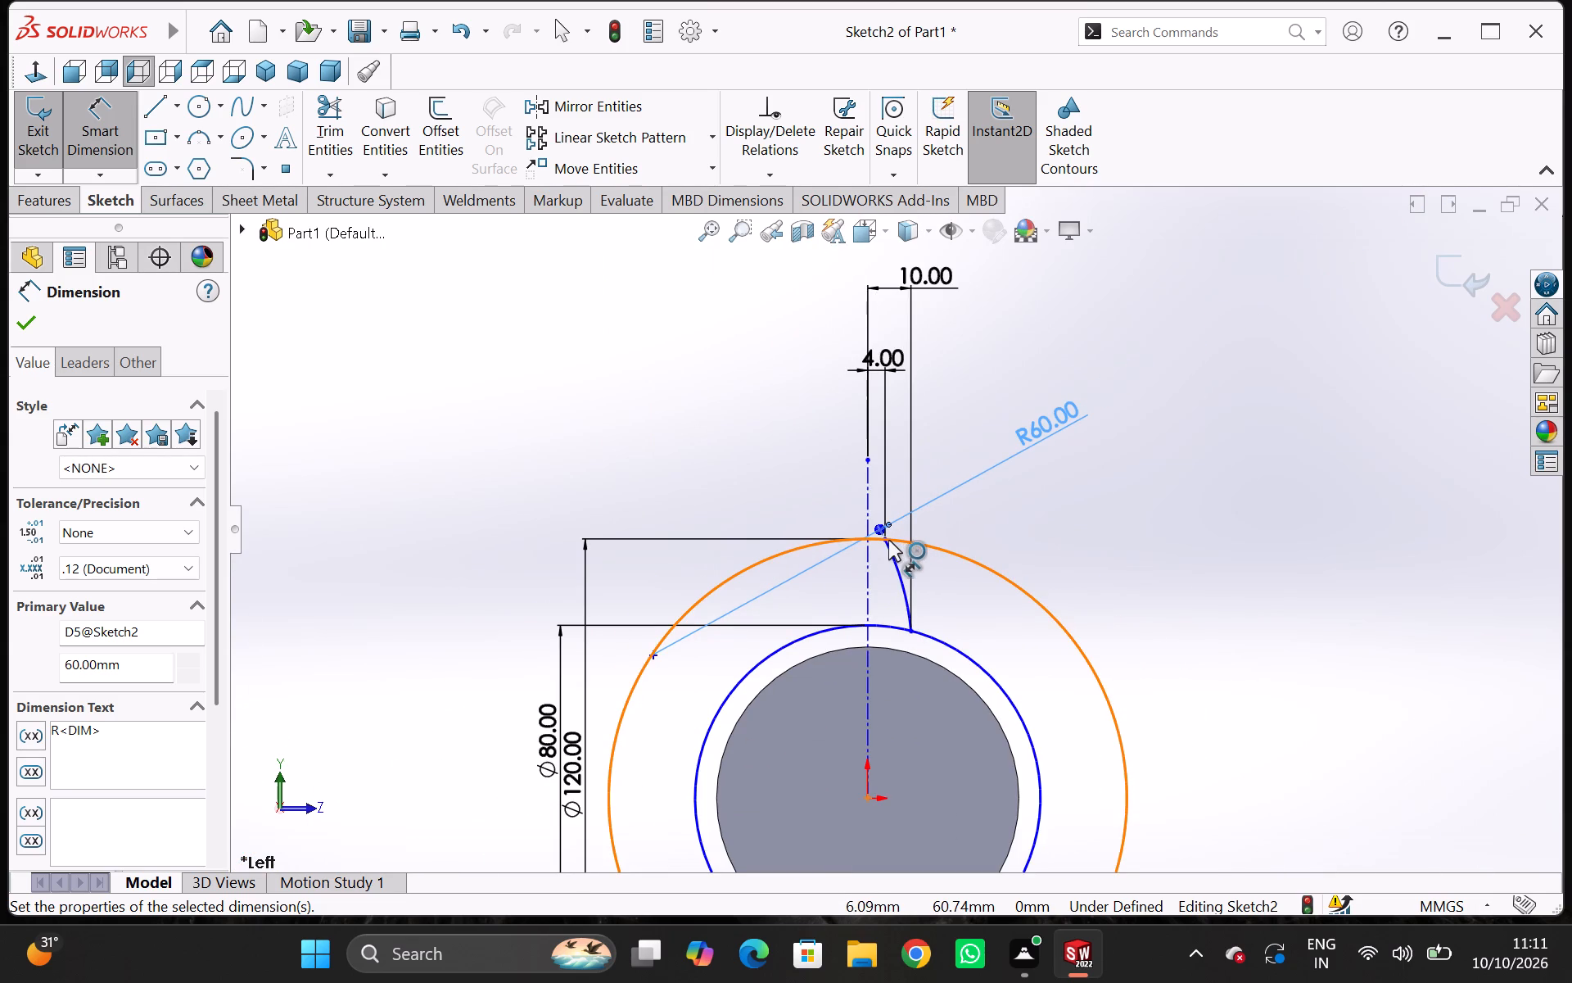
{"action": "scroll", "coordinate": [873, 585], "scroll_direction": "up", "scroll_amount": 2}
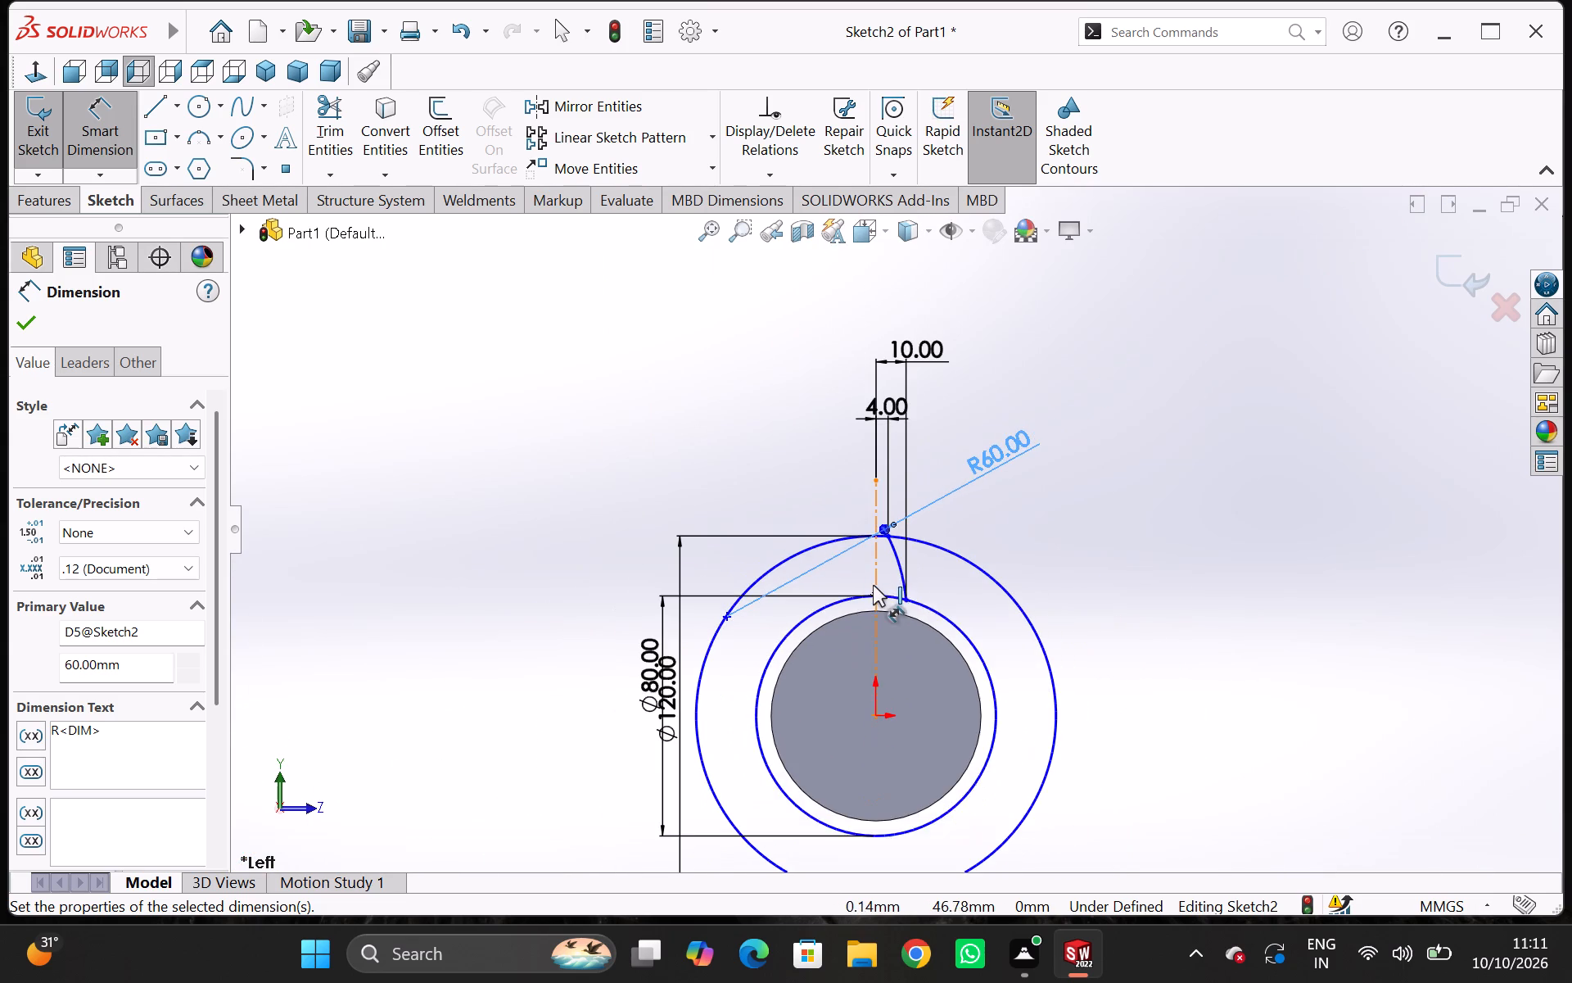
{"action": "scroll", "coordinate": [902, 595], "scroll_direction": "up", "scroll_amount": 4}
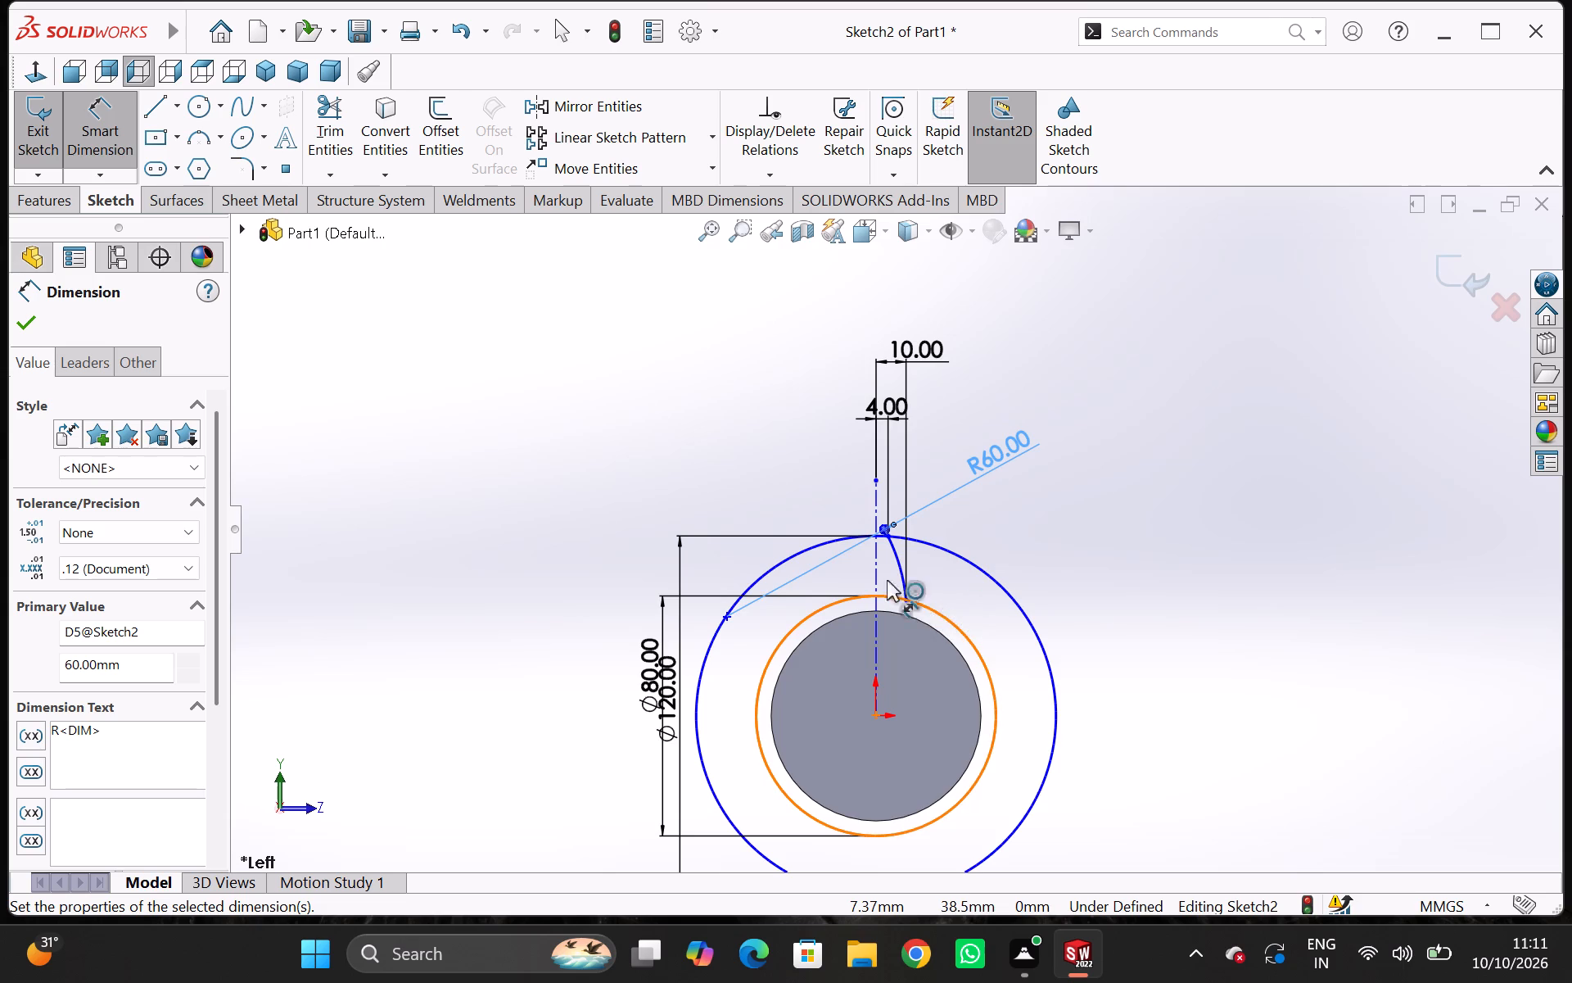
{"action": "scroll", "coordinate": [874, 567], "scroll_direction": "up", "scroll_amount": 2}
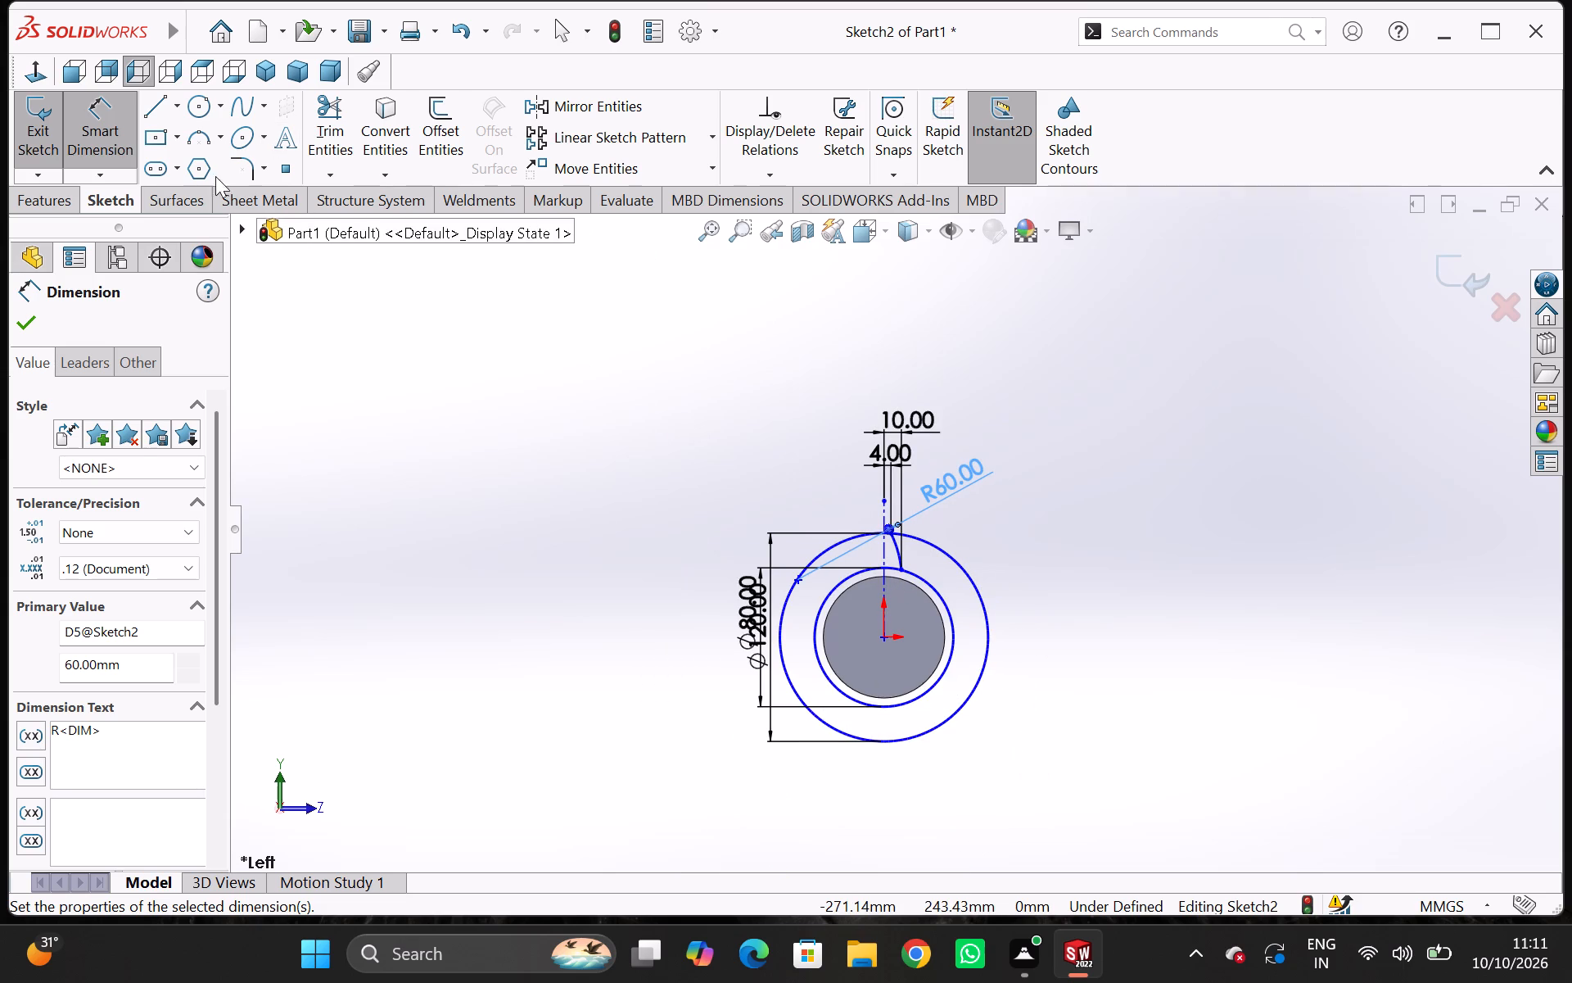
Mirror the 60 mm radius arc about the vertical centerline, keeping the original, to form both sides of the tooth.
{"action": "left_click", "coordinate": [561, 110]}
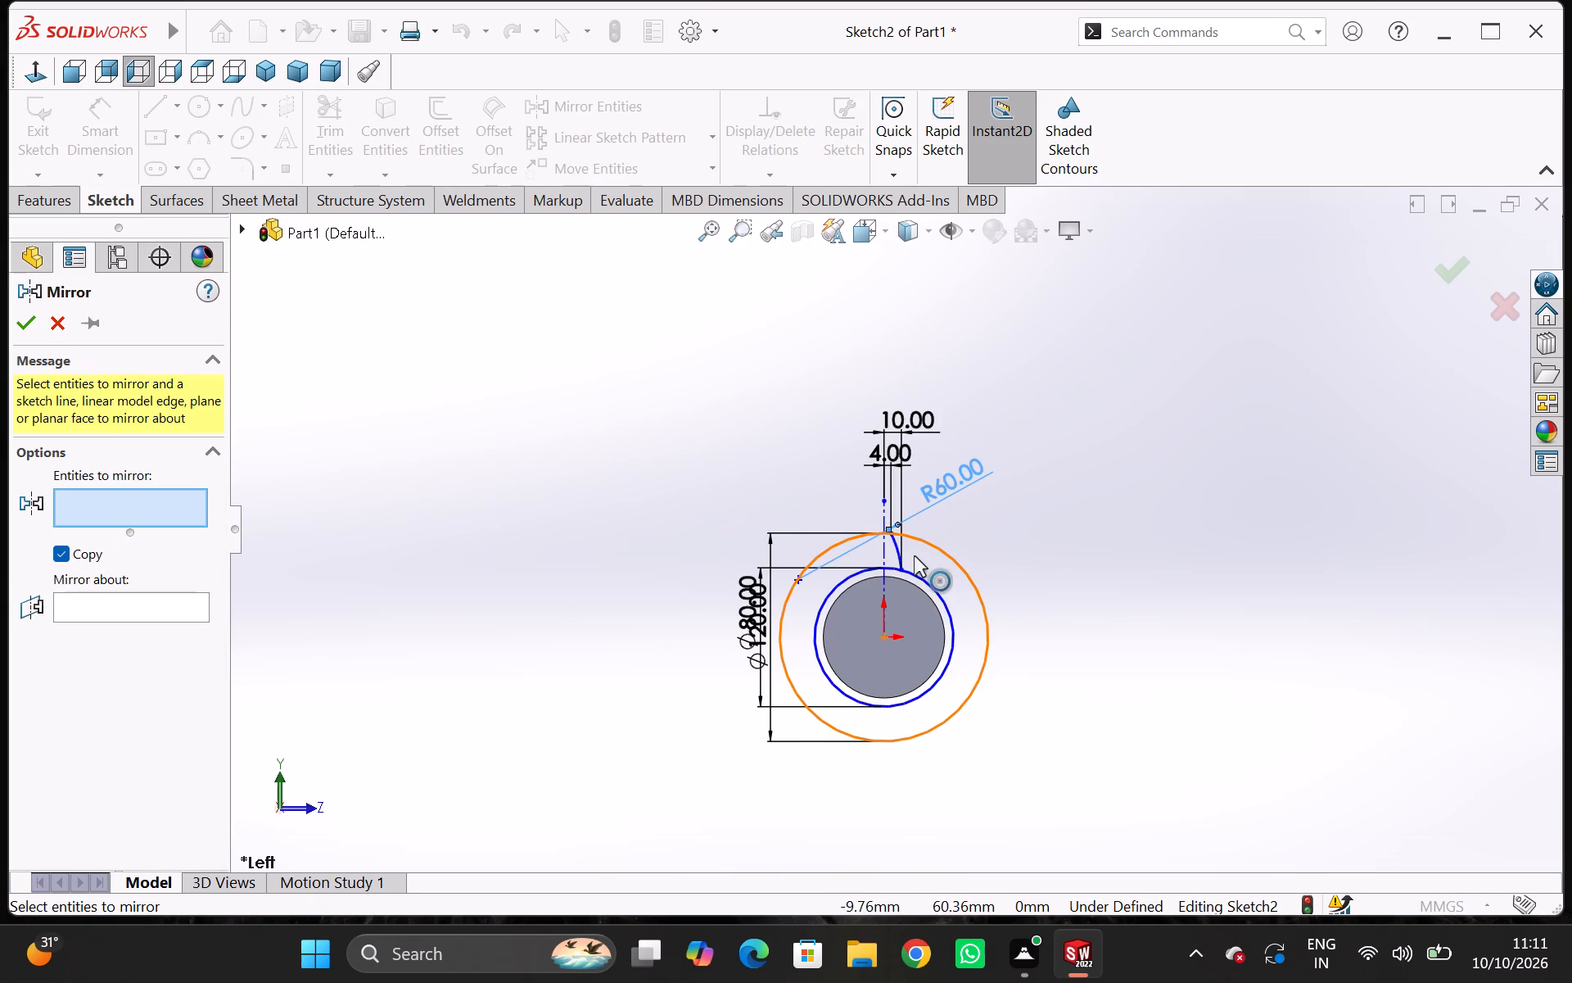
{"action": "left_click", "coordinate": [897, 546]}
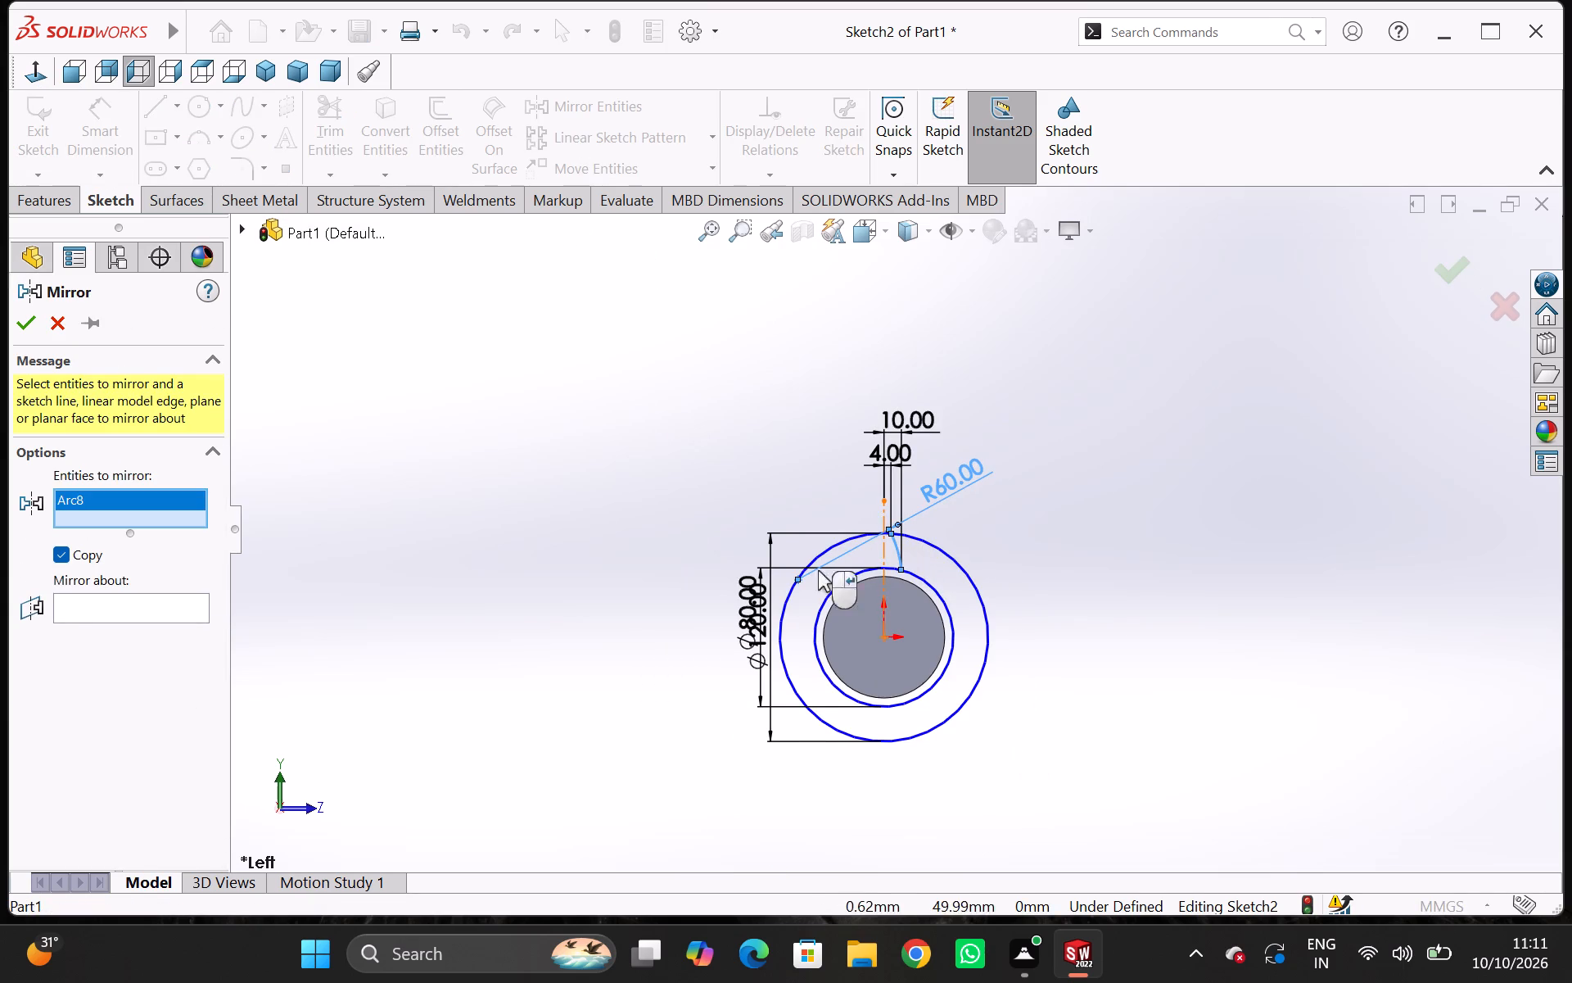
{"action": "left_click", "coordinate": [97, 606]}
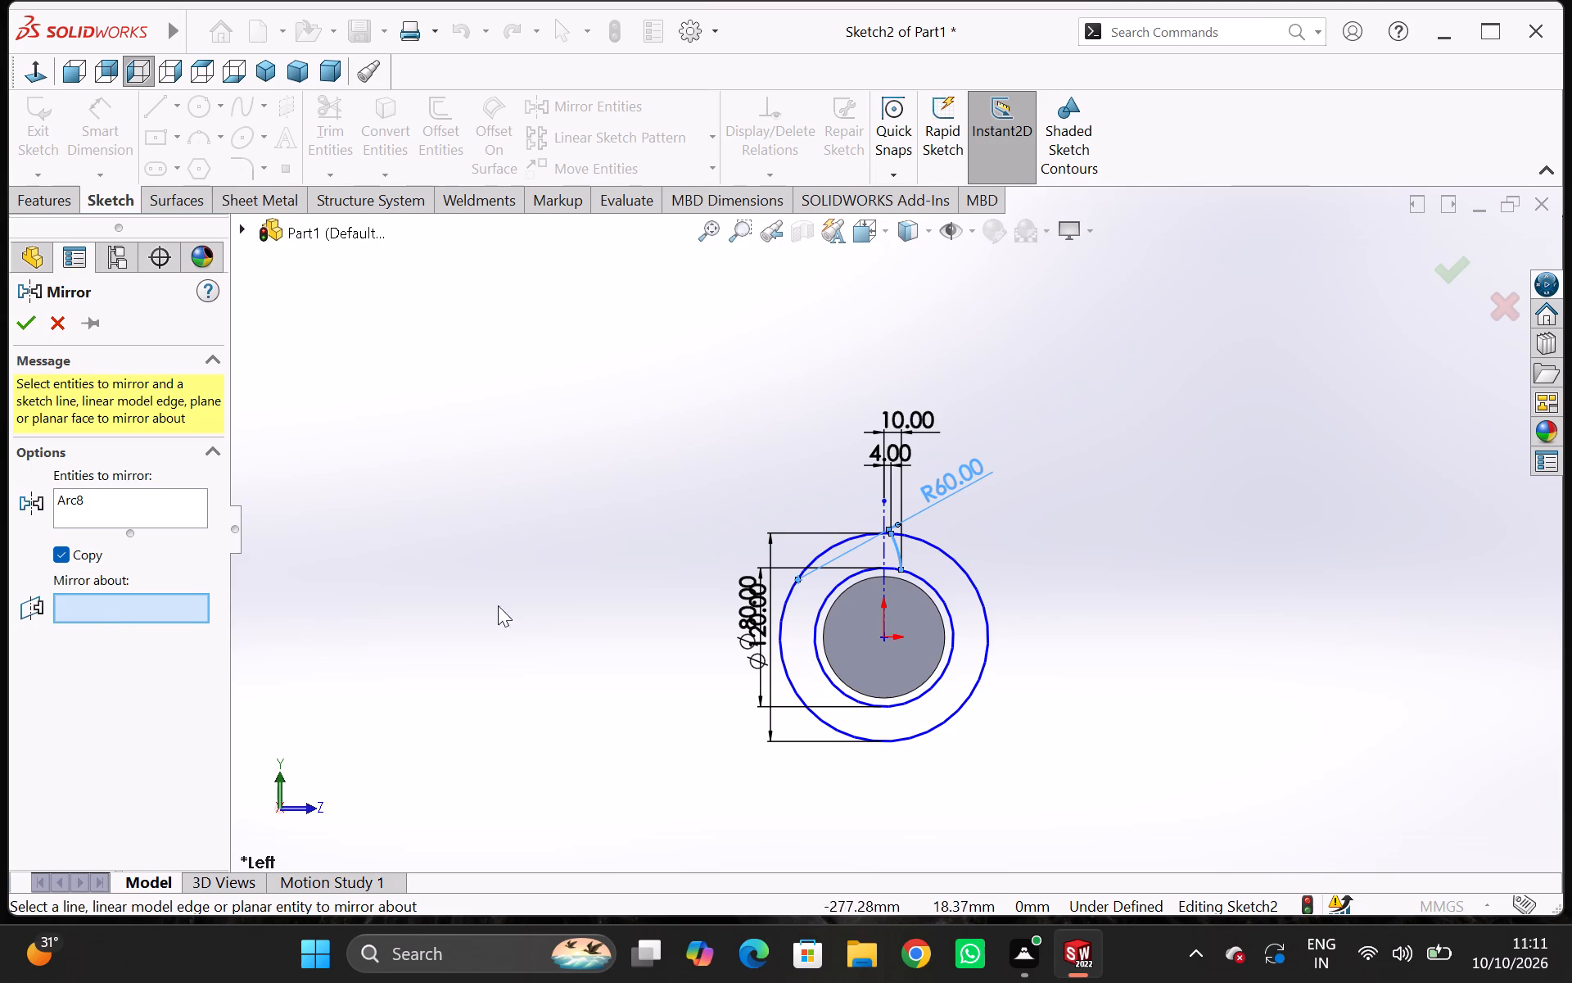
{"action": "left_click", "coordinate": [883, 551]}
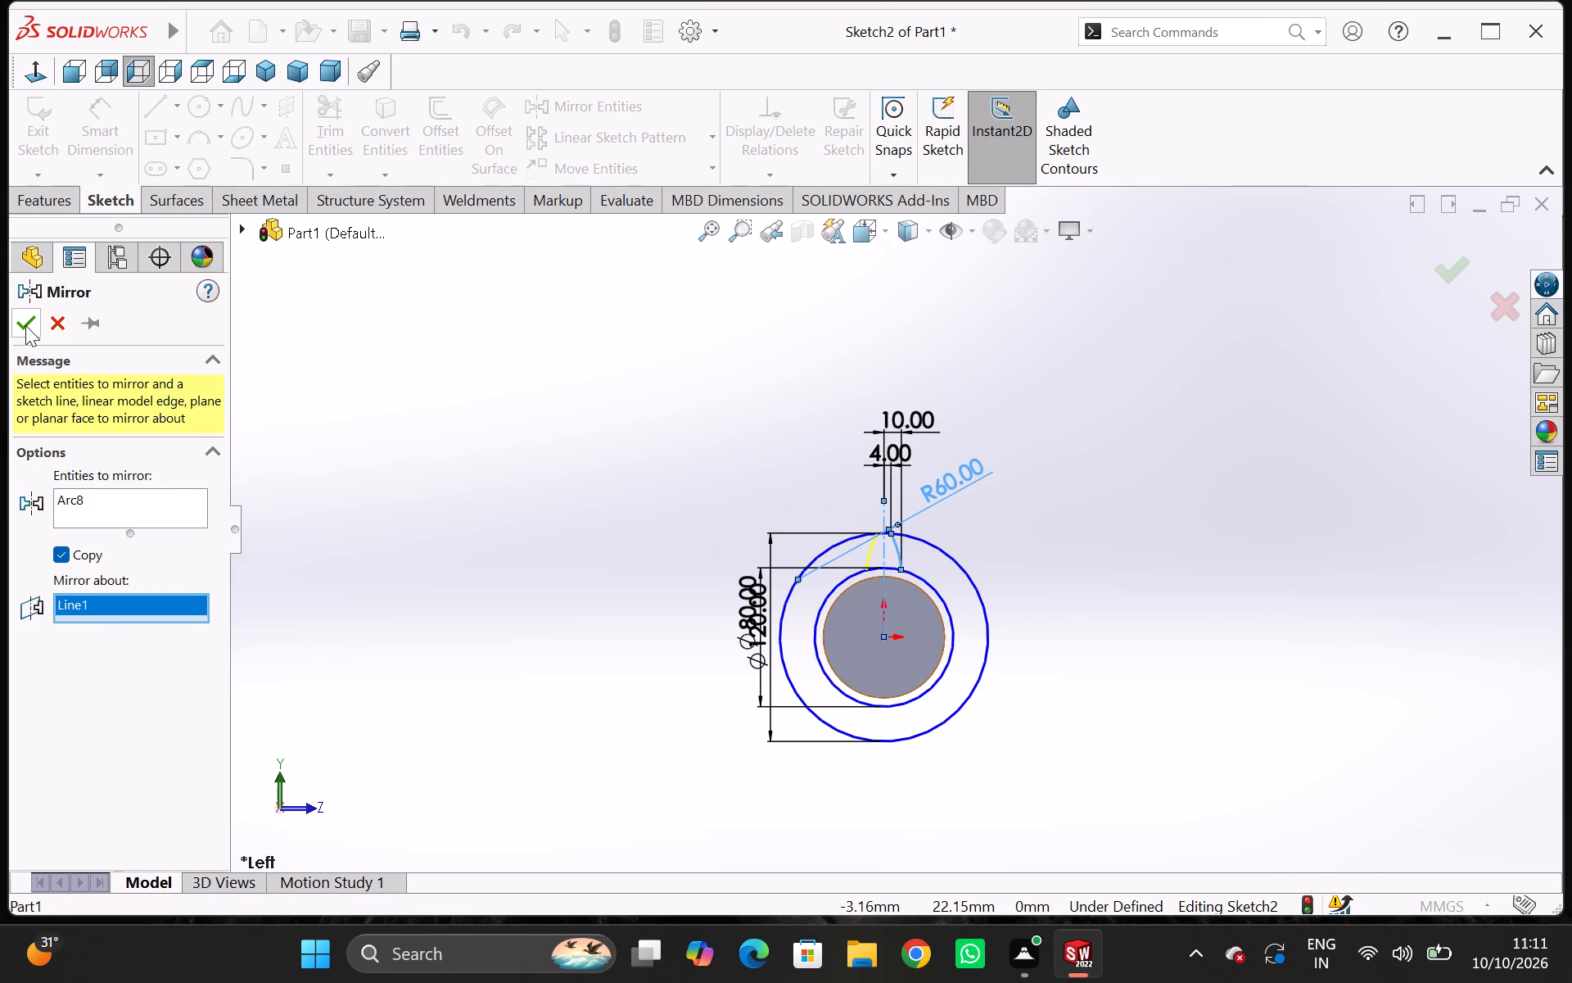
{"action": "left_click", "coordinate": [25, 325]}
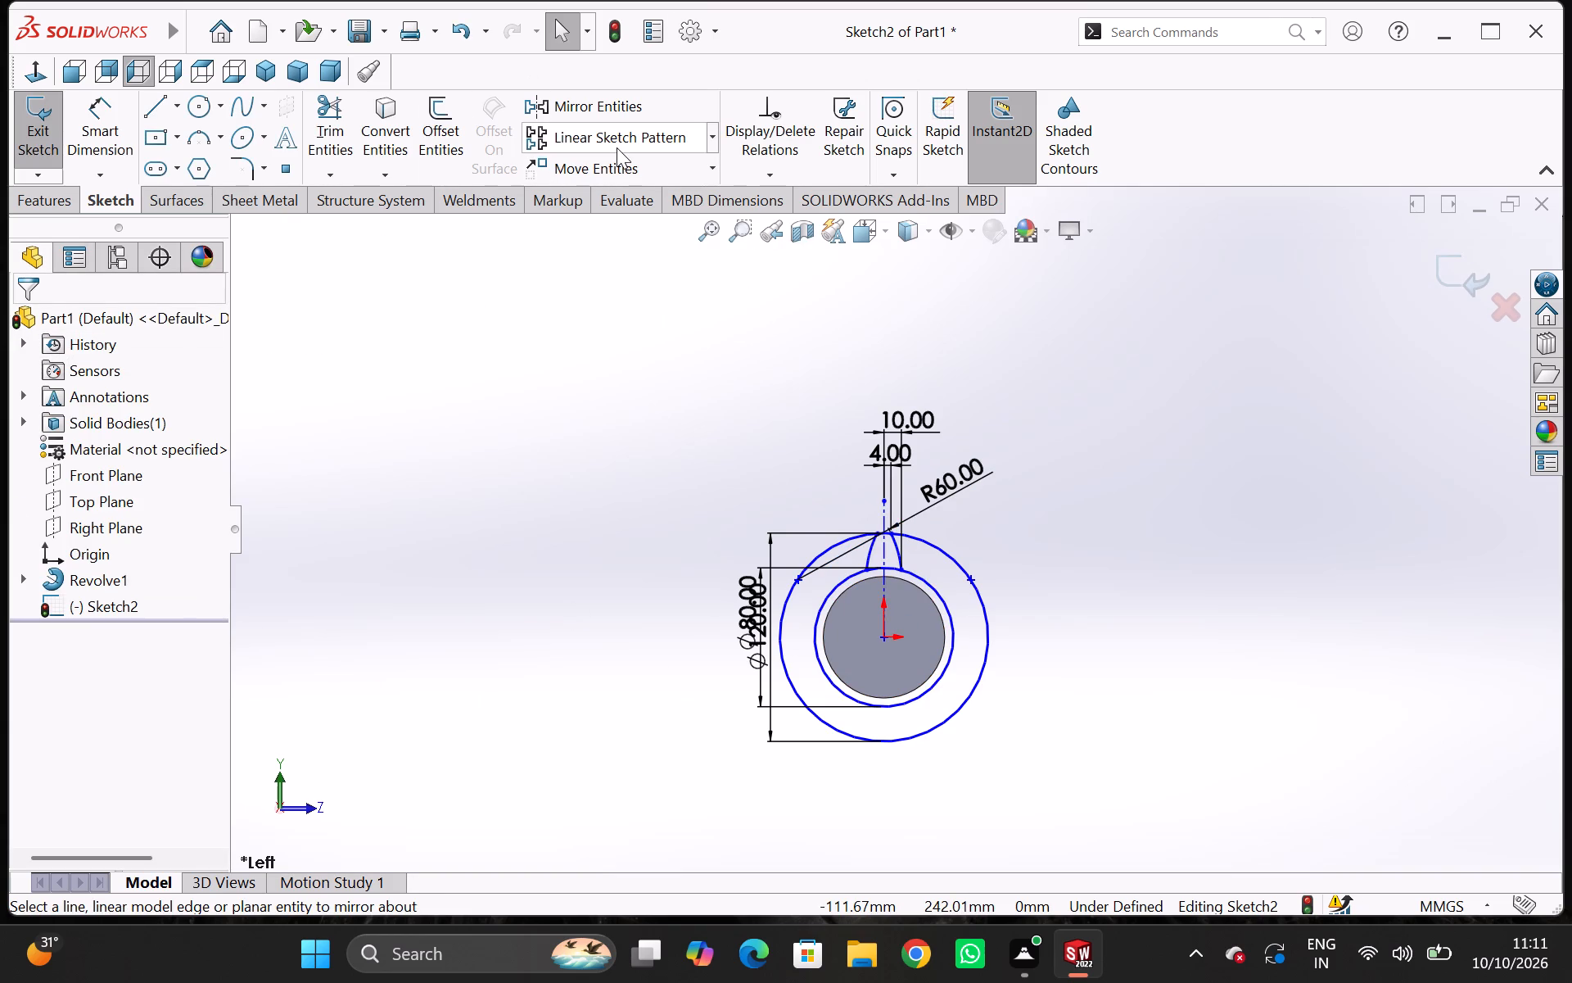
Create a circular sketch pattern of both tooth arcs about the origin with 8 equally spaced instances over 360 degrees.
{"action": "left_click", "coordinate": [713, 131]}
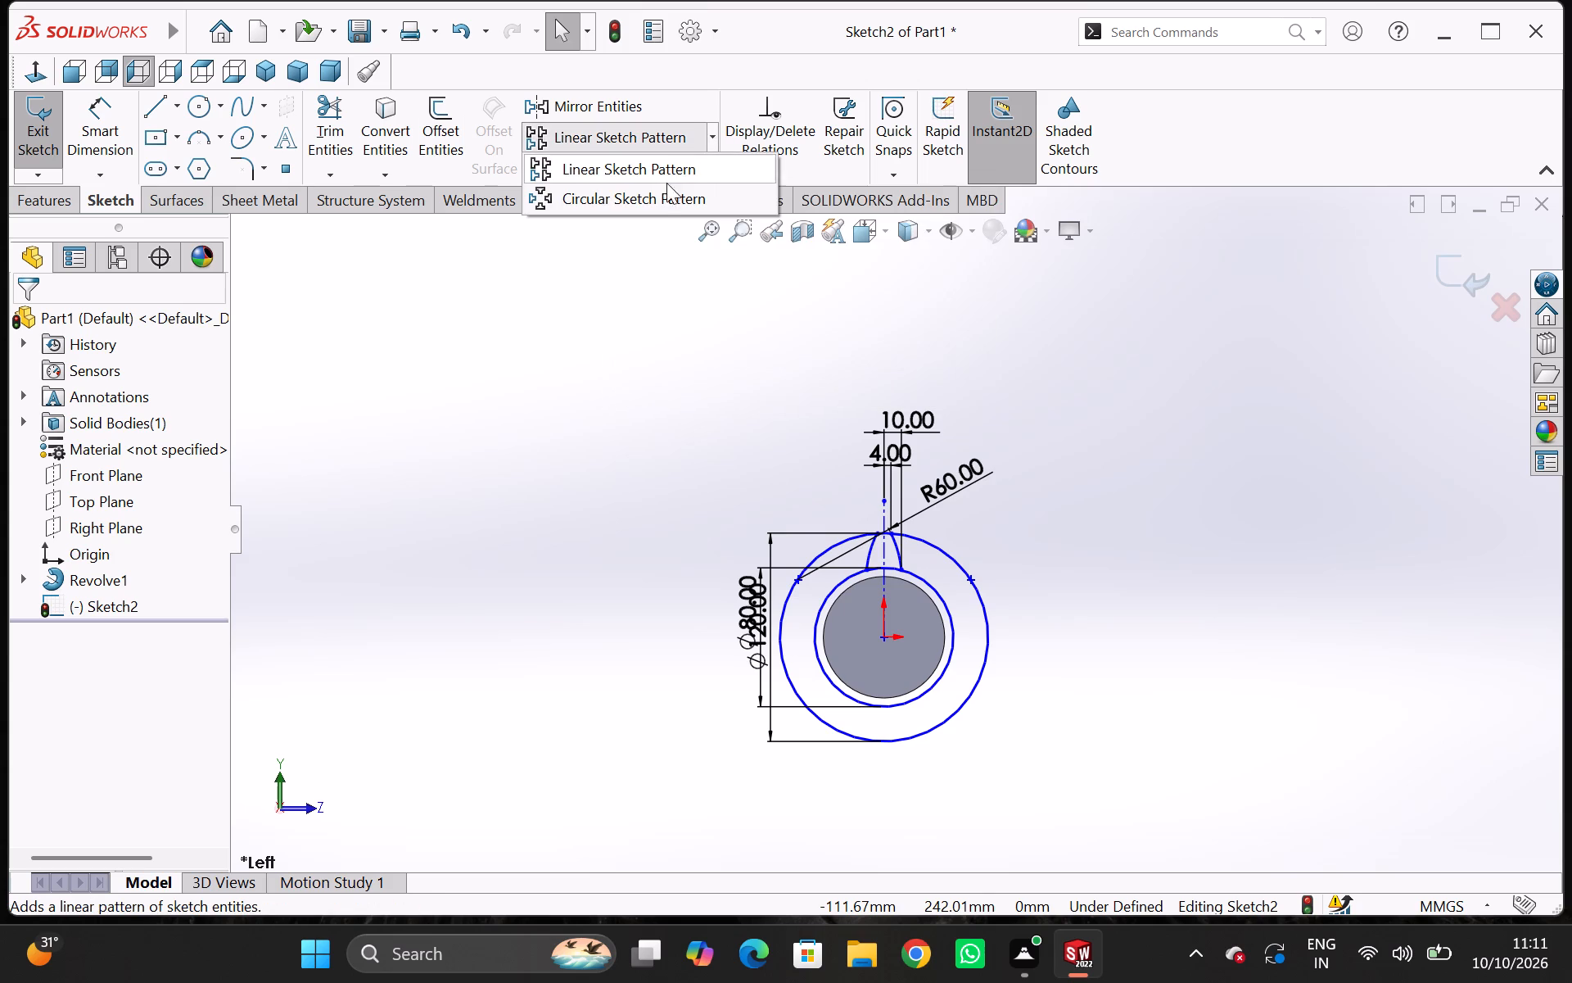
{"action": "left_click", "coordinate": [657, 193]}
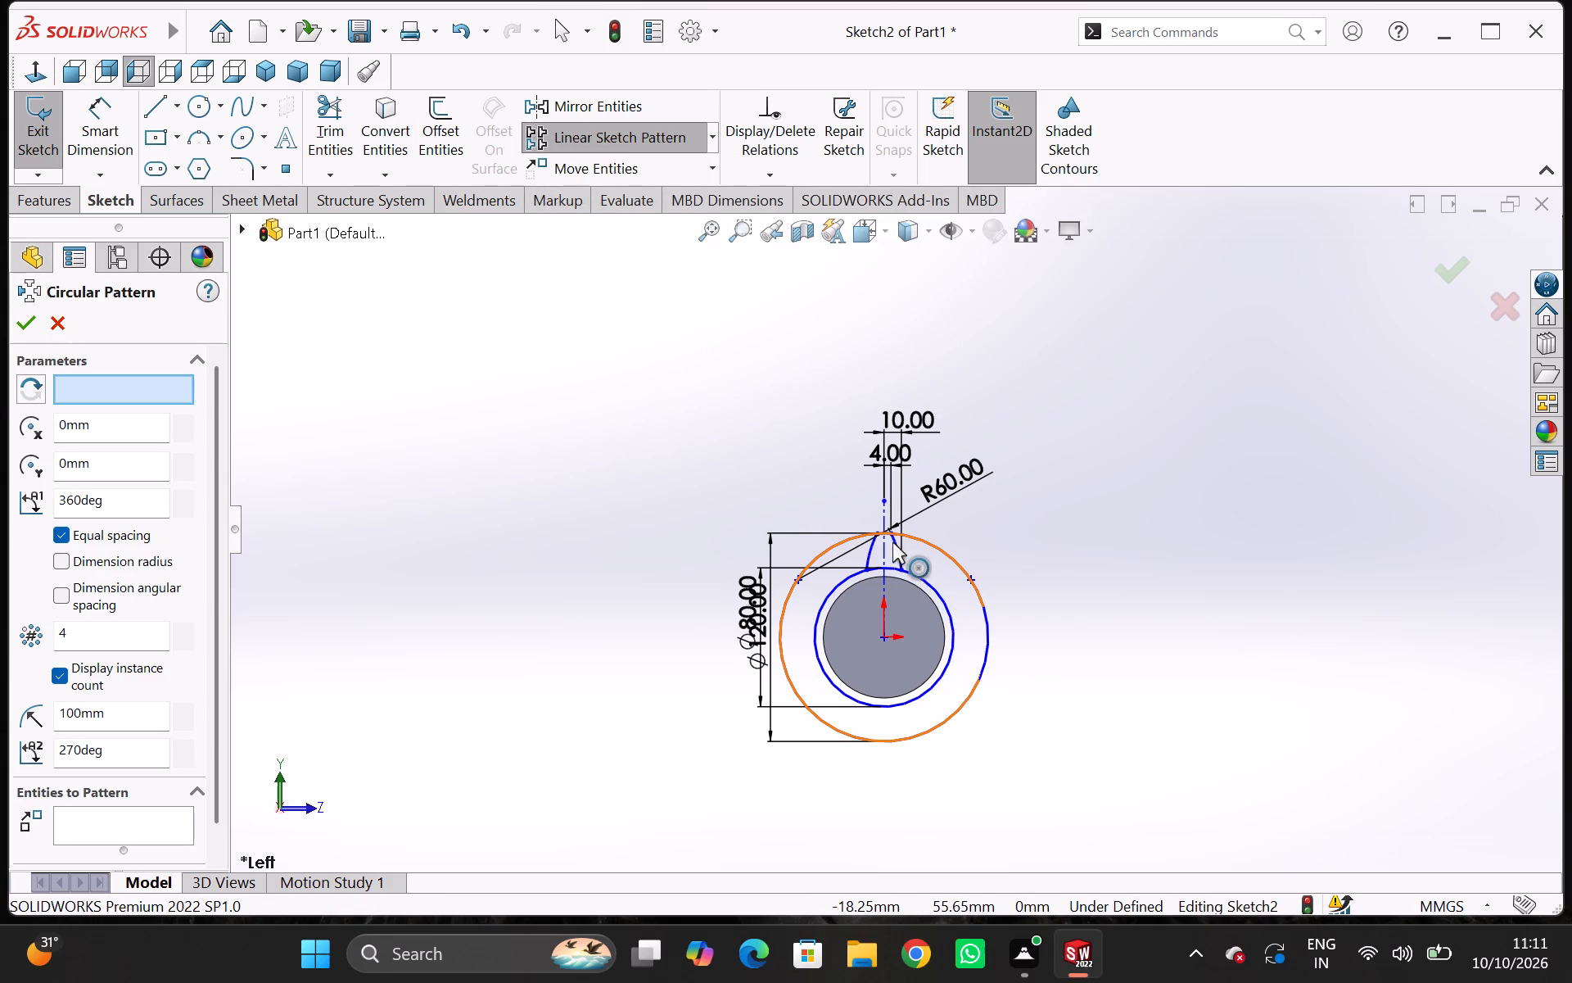
{"action": "left_click", "coordinate": [896, 546]}
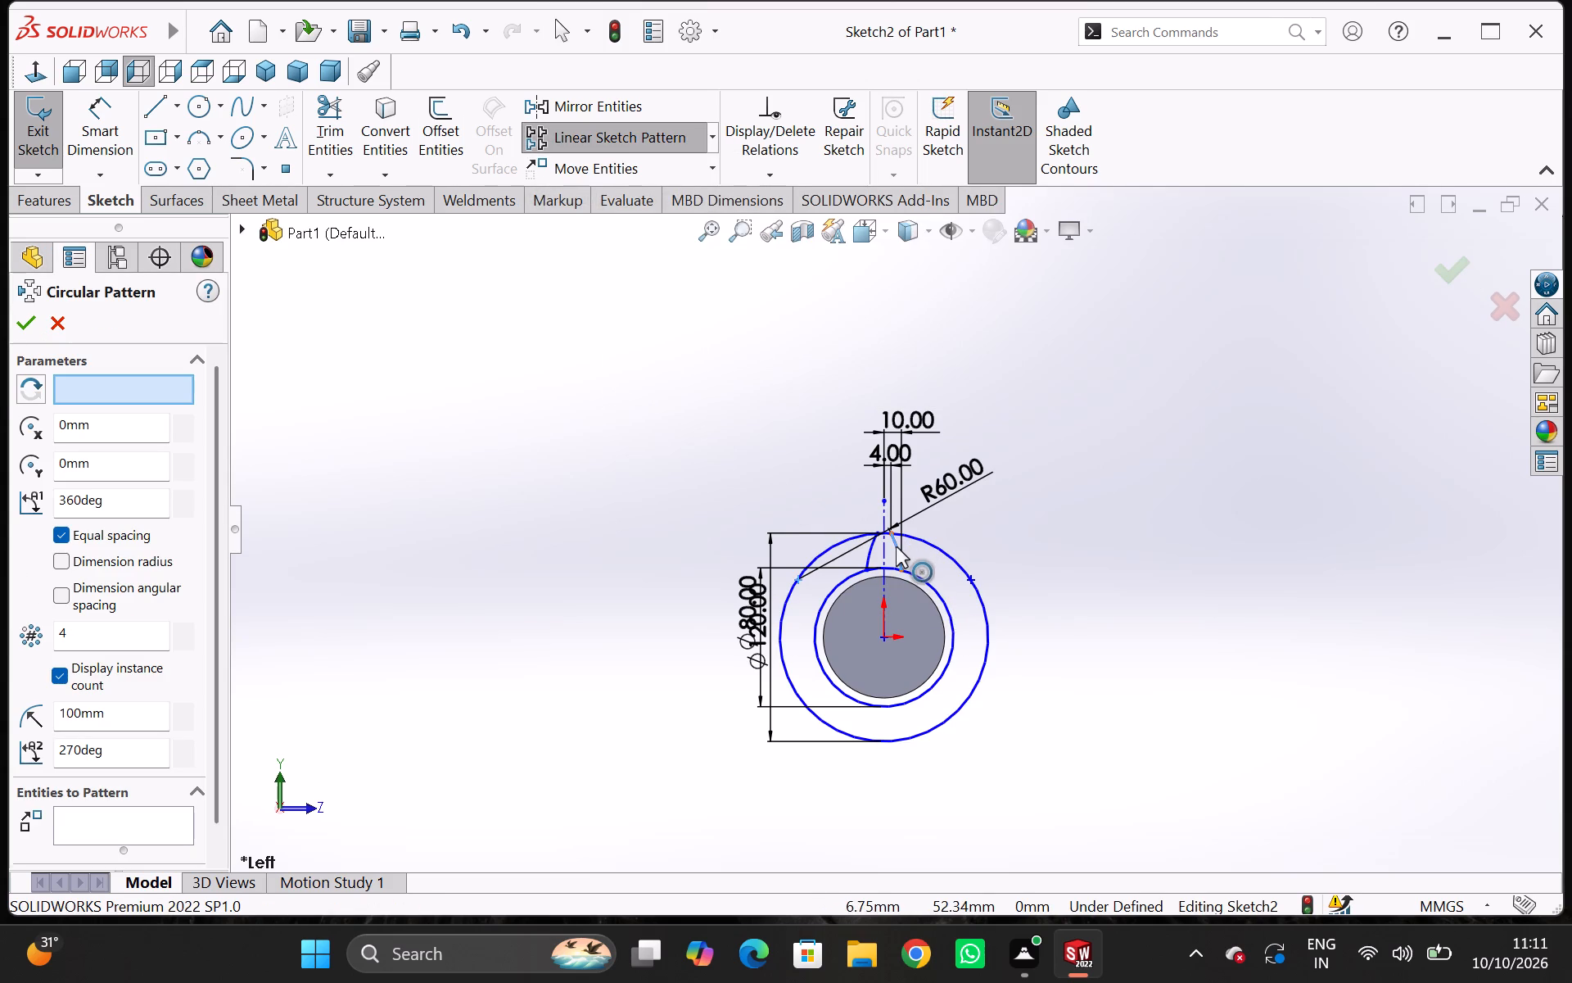
{"action": "left_click", "coordinate": [870, 548]}
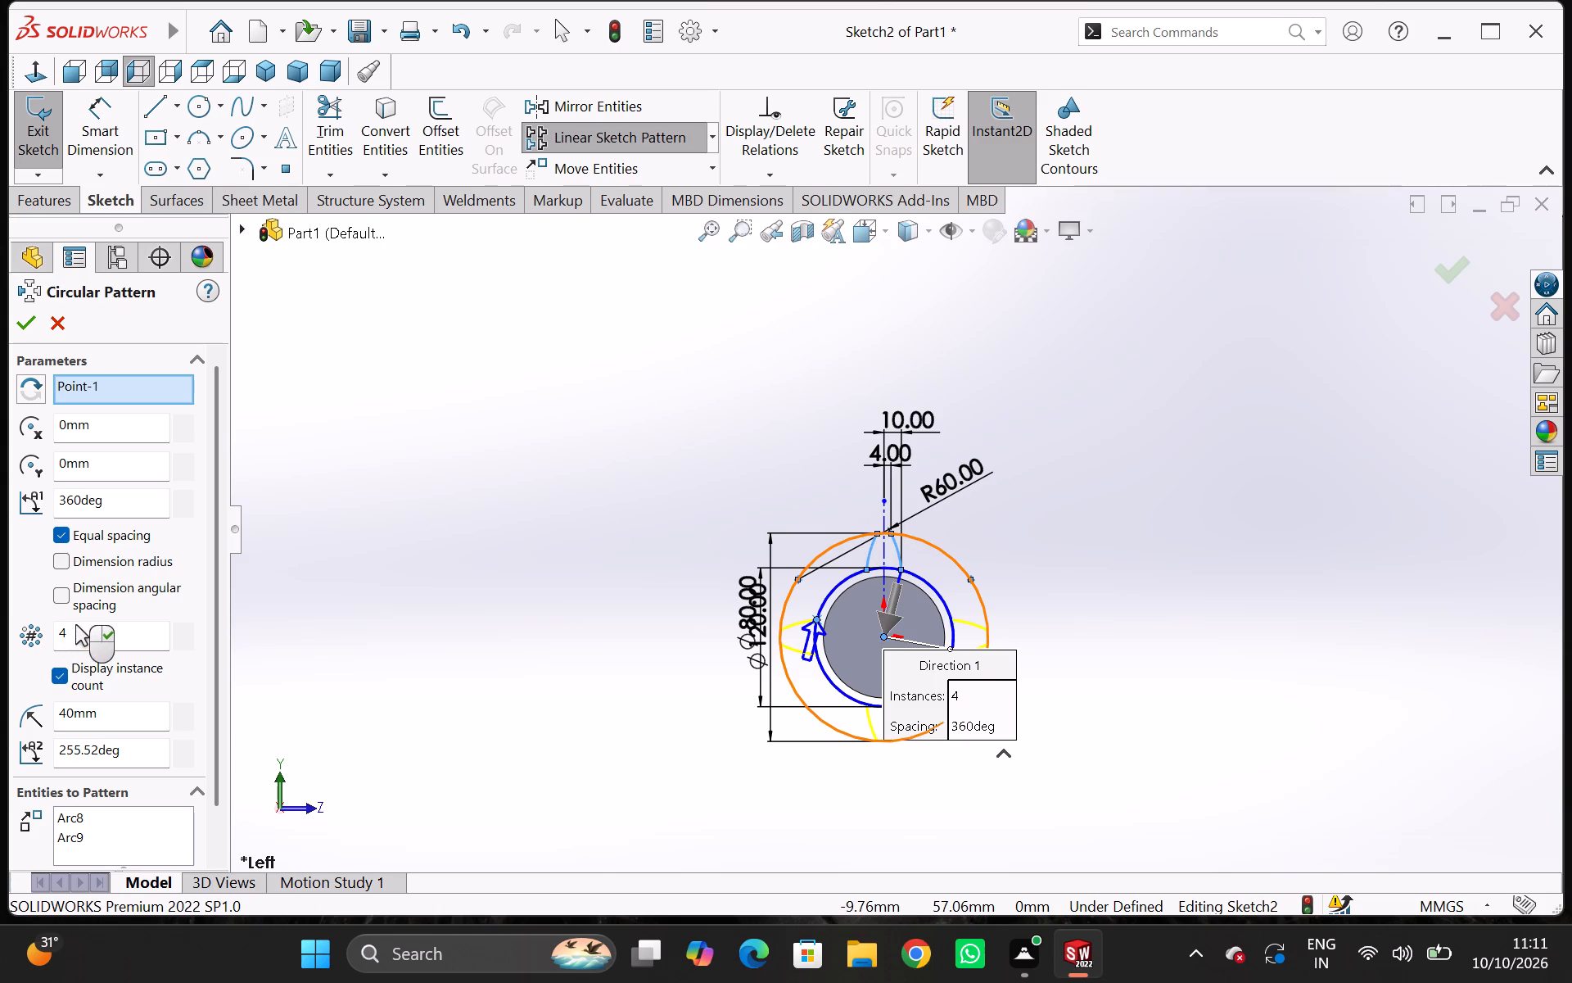
{"action": "left_click_drag", "start_coordinate": [75, 624], "coordinate": [22, 638]}
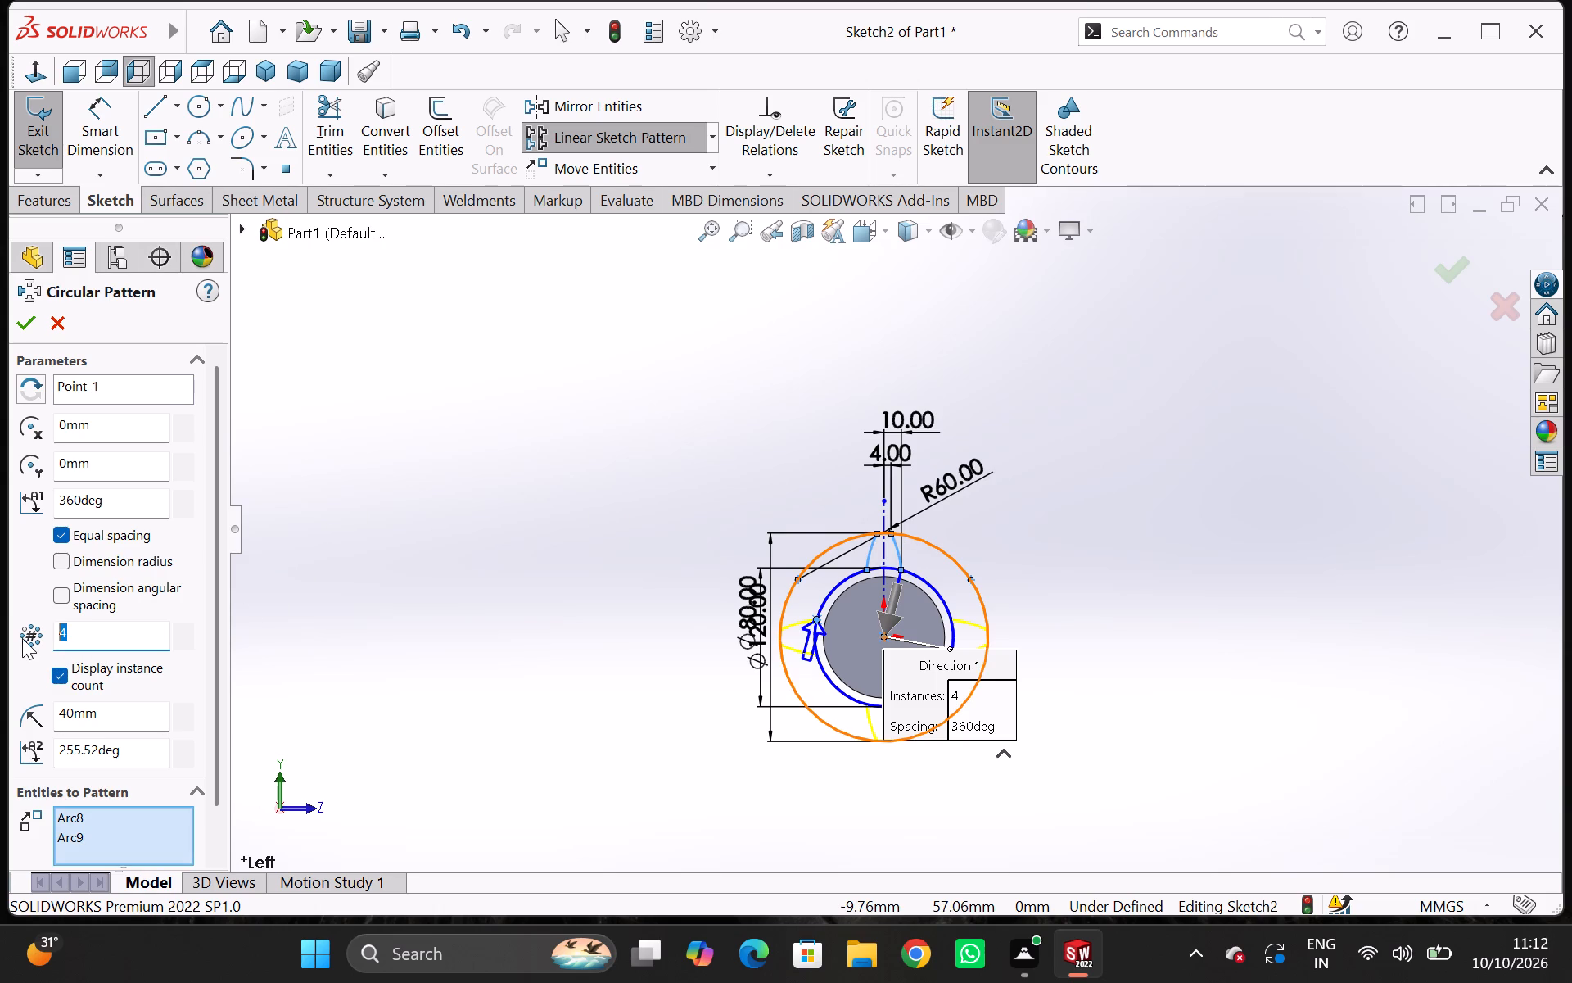
{"action": "key", "text": "8"}
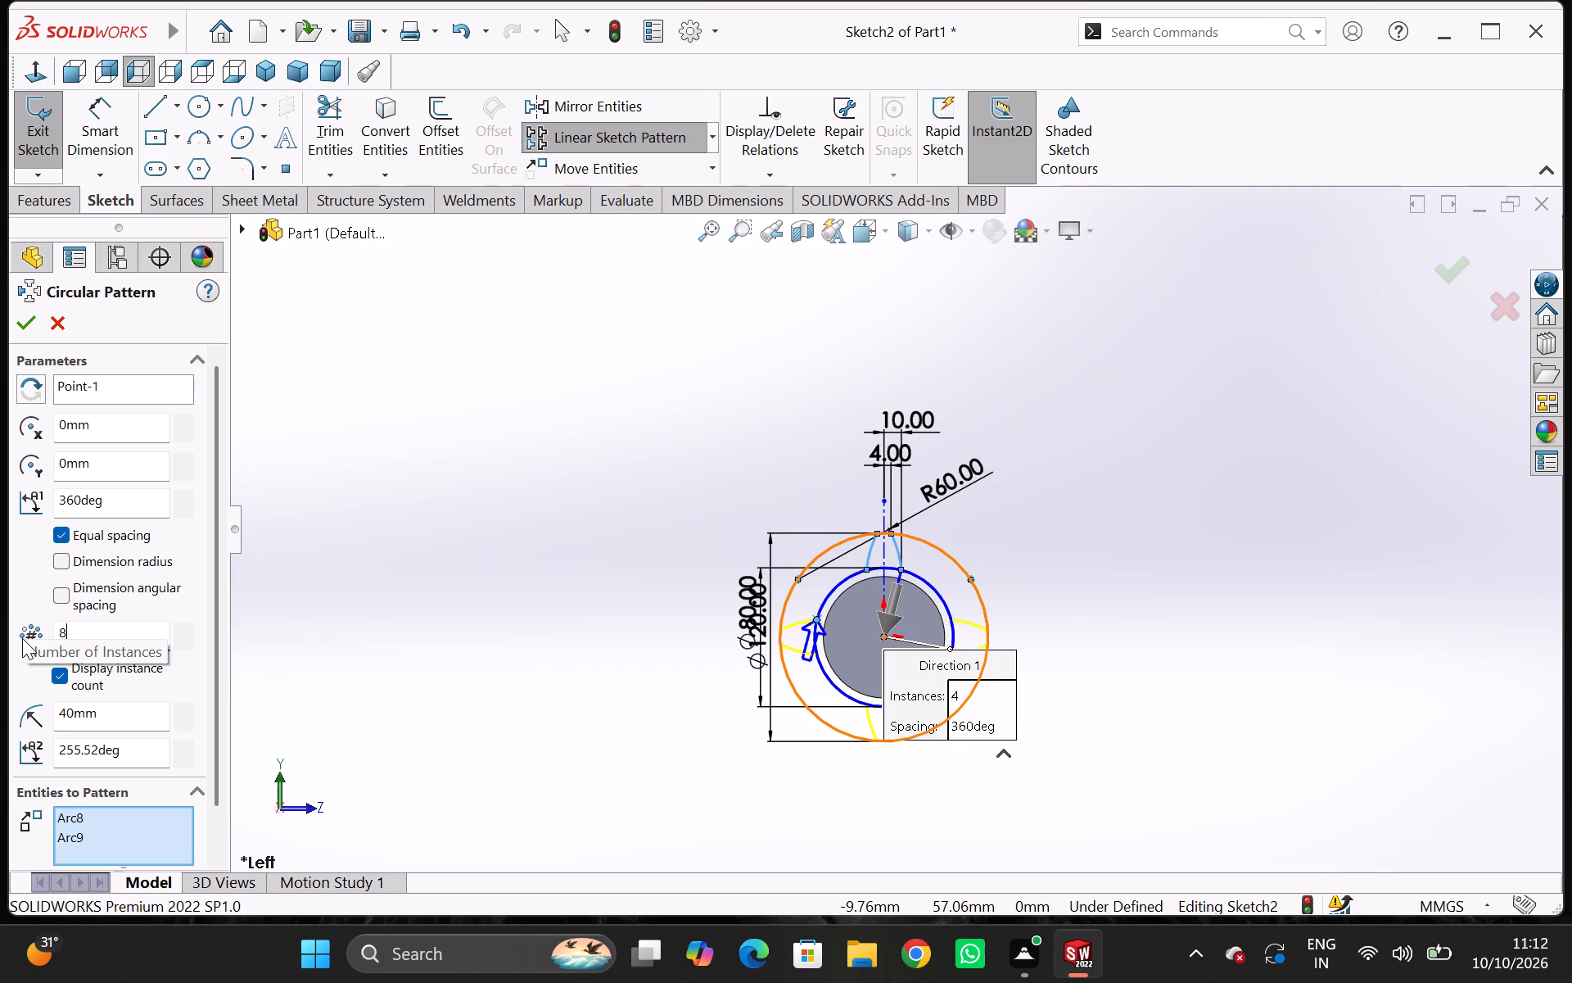
{"action": "left_click", "coordinate": [295, 614]}
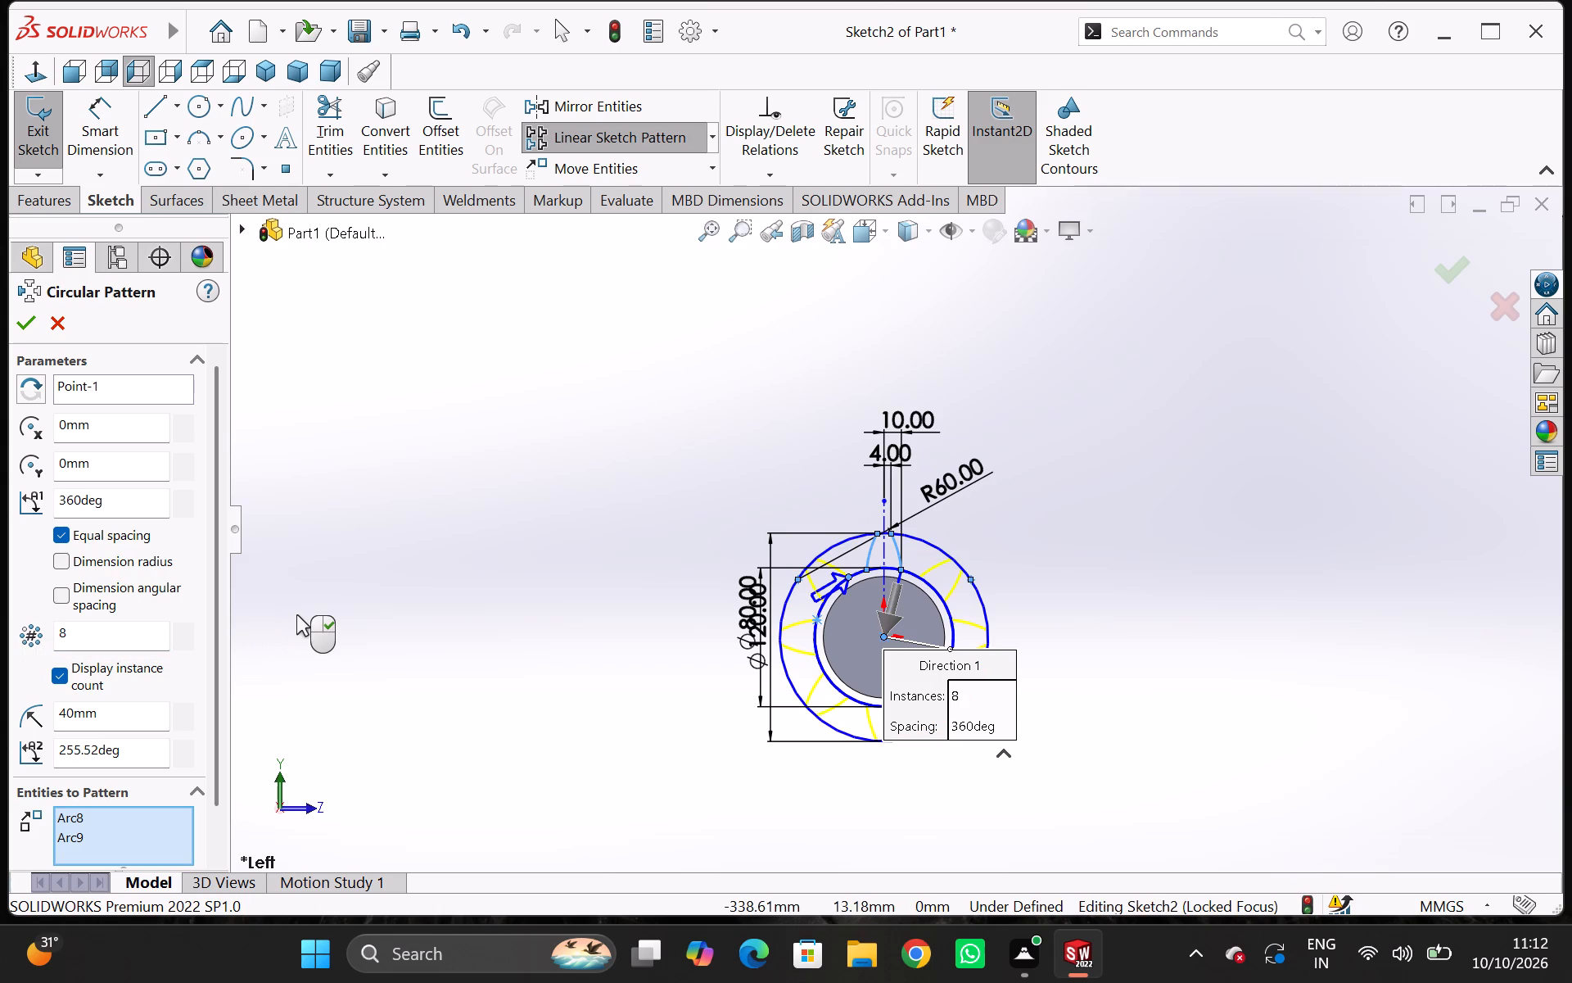
{"action": "left_click", "coordinate": [25, 321]}
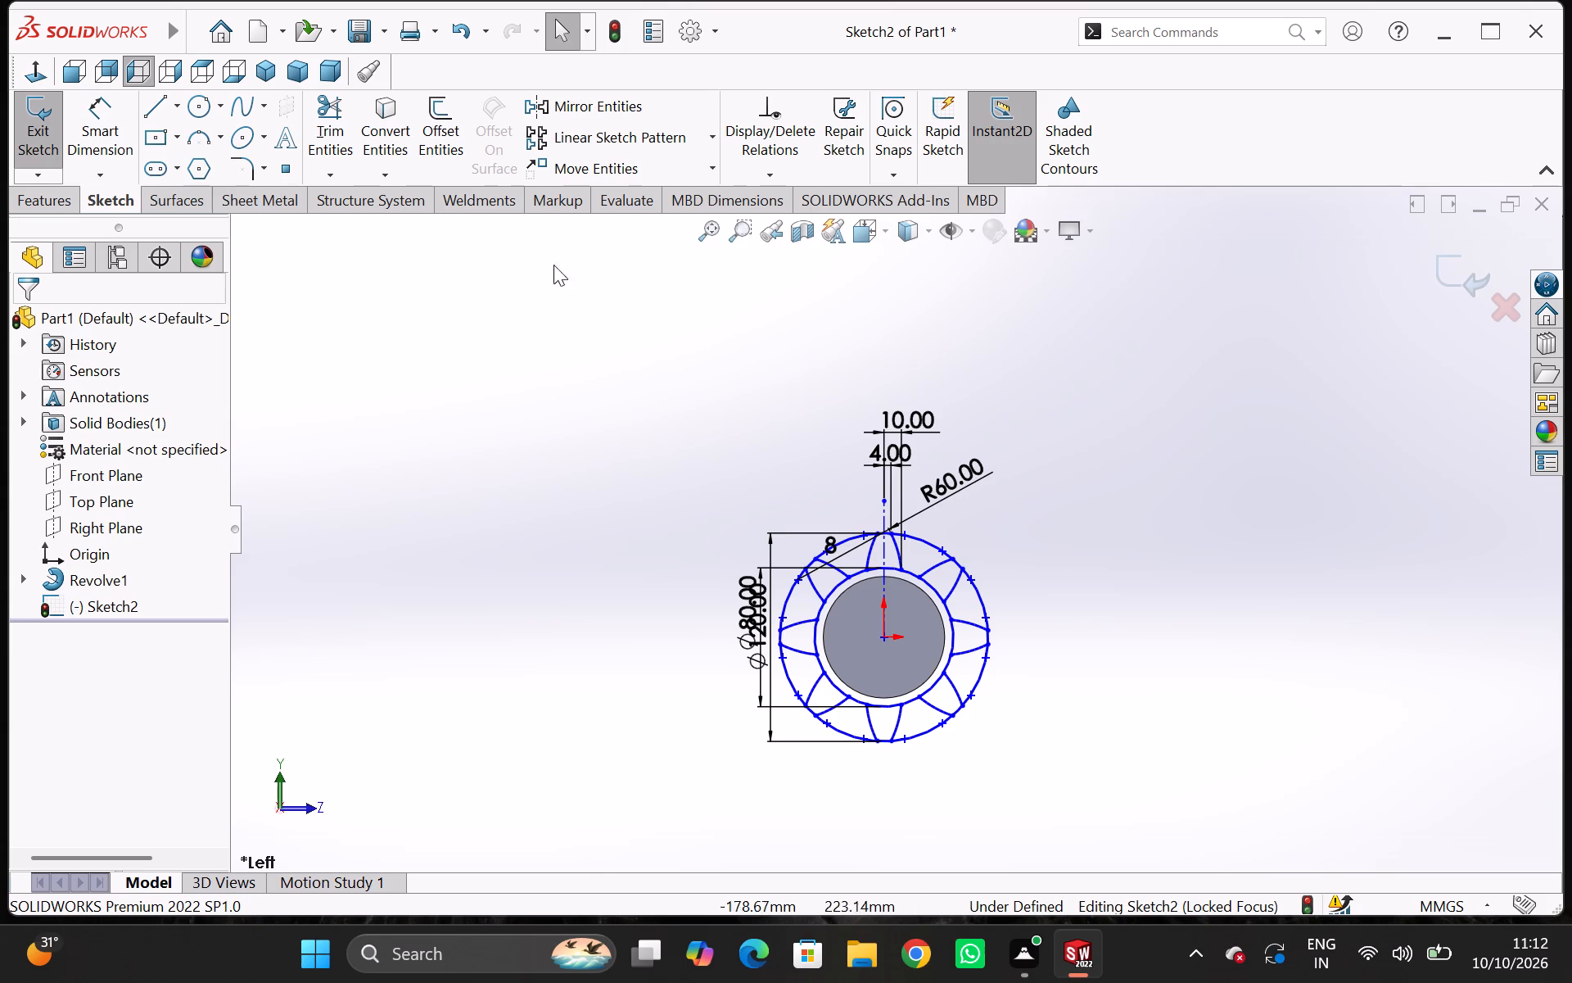
Trim away the 120 mm circle's segments between neighbouring teeth, leaving only the short tooth tips.
{"action": "left_click", "coordinate": [343, 118]}
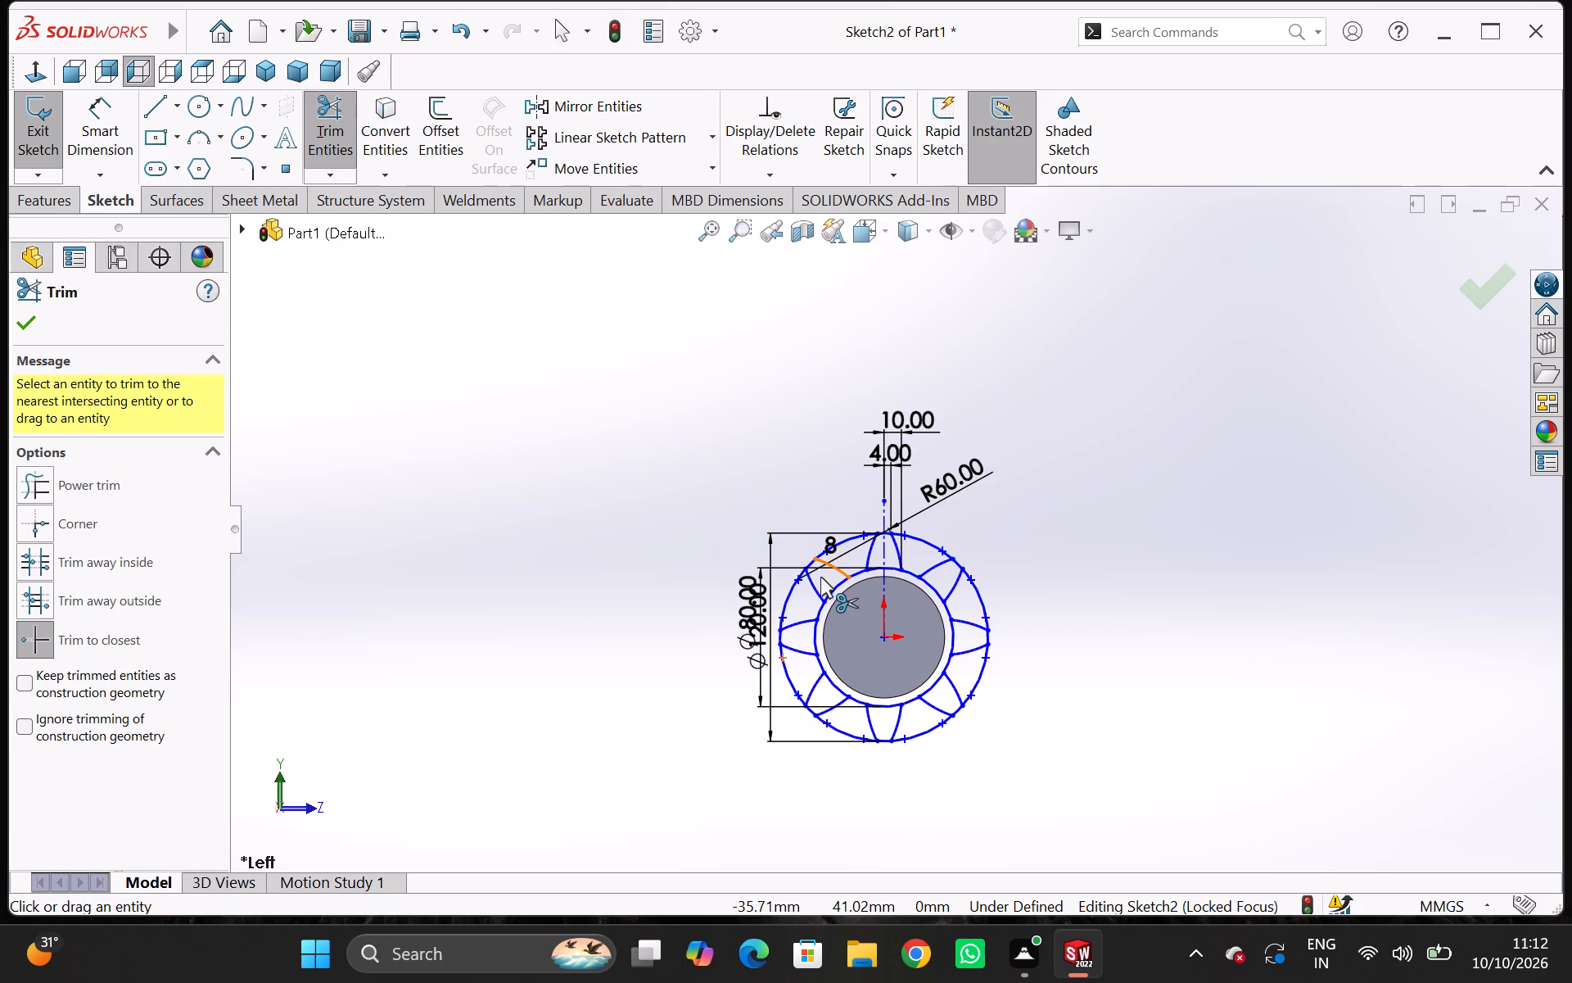
{"action": "left_click", "coordinate": [791, 596]}
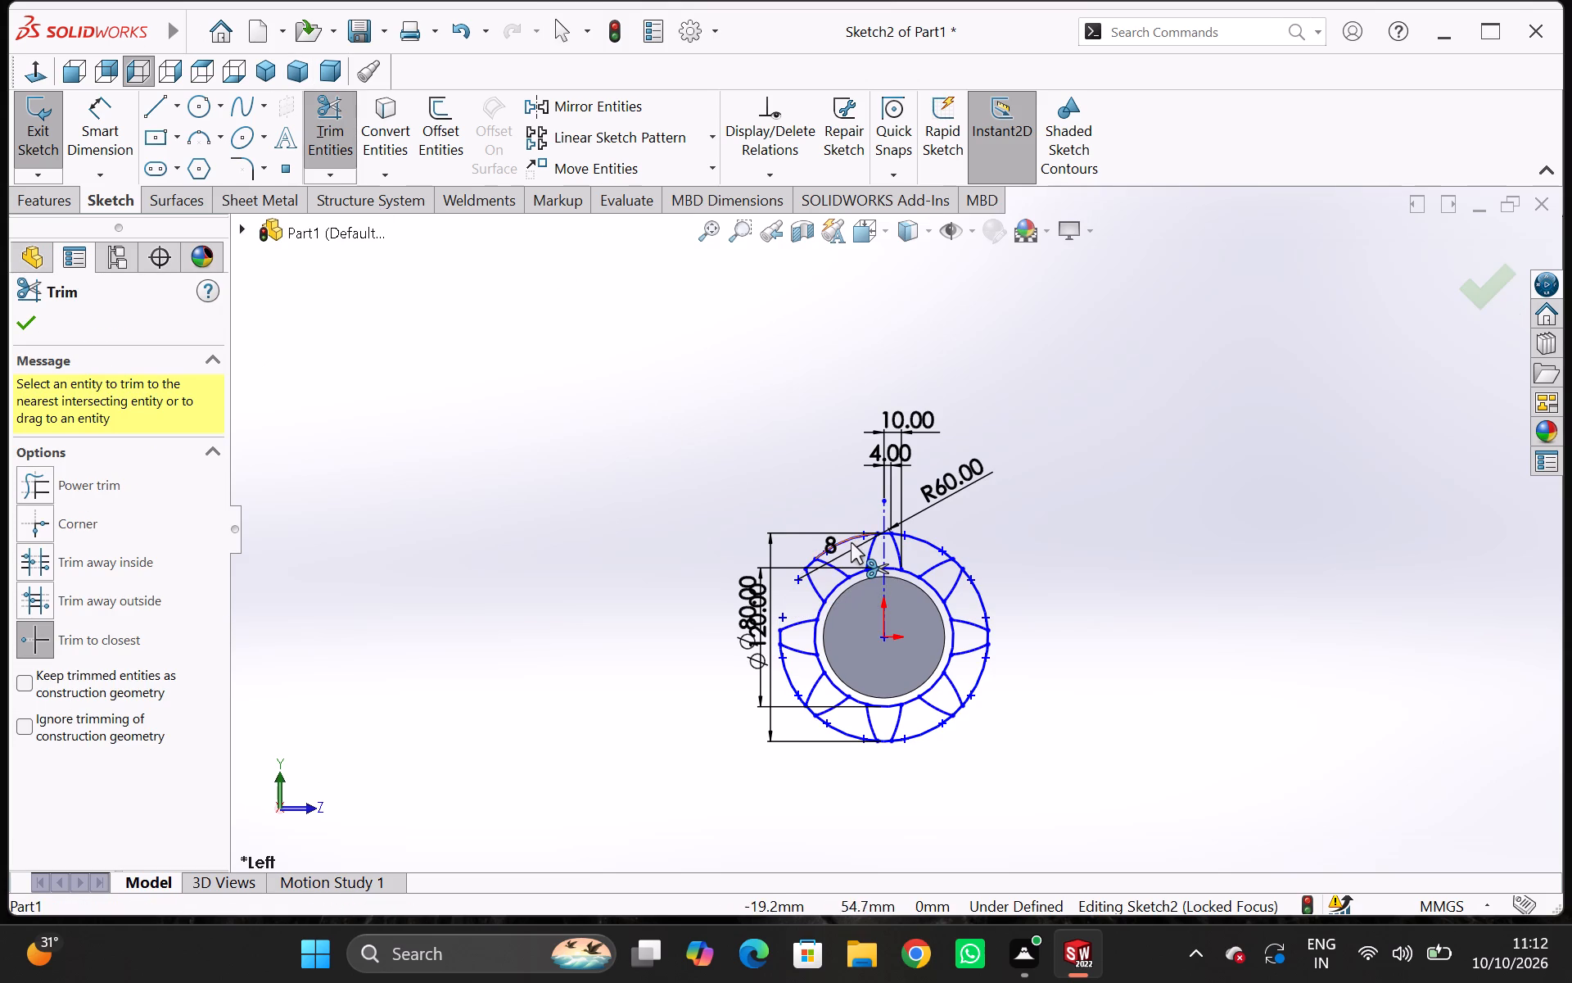
{"action": "left_click", "coordinate": [851, 542]}
{"action": "left_click", "coordinate": [917, 536]}
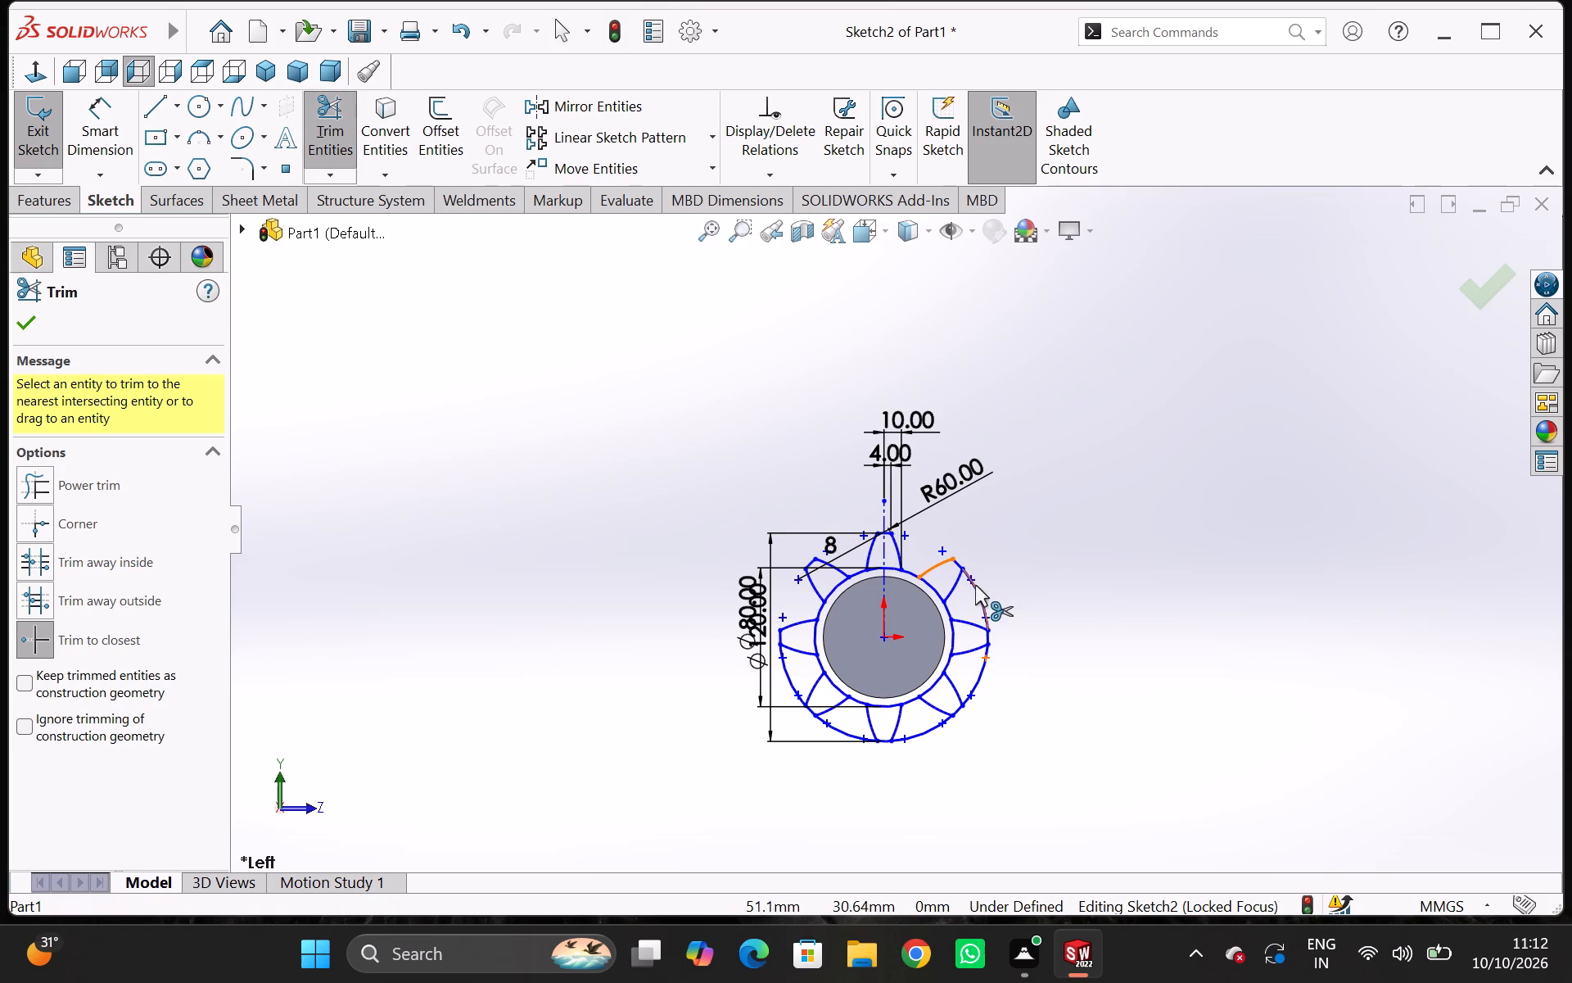
{"action": "left_click", "coordinate": [975, 587]}
{"action": "left_click", "coordinate": [978, 669]}
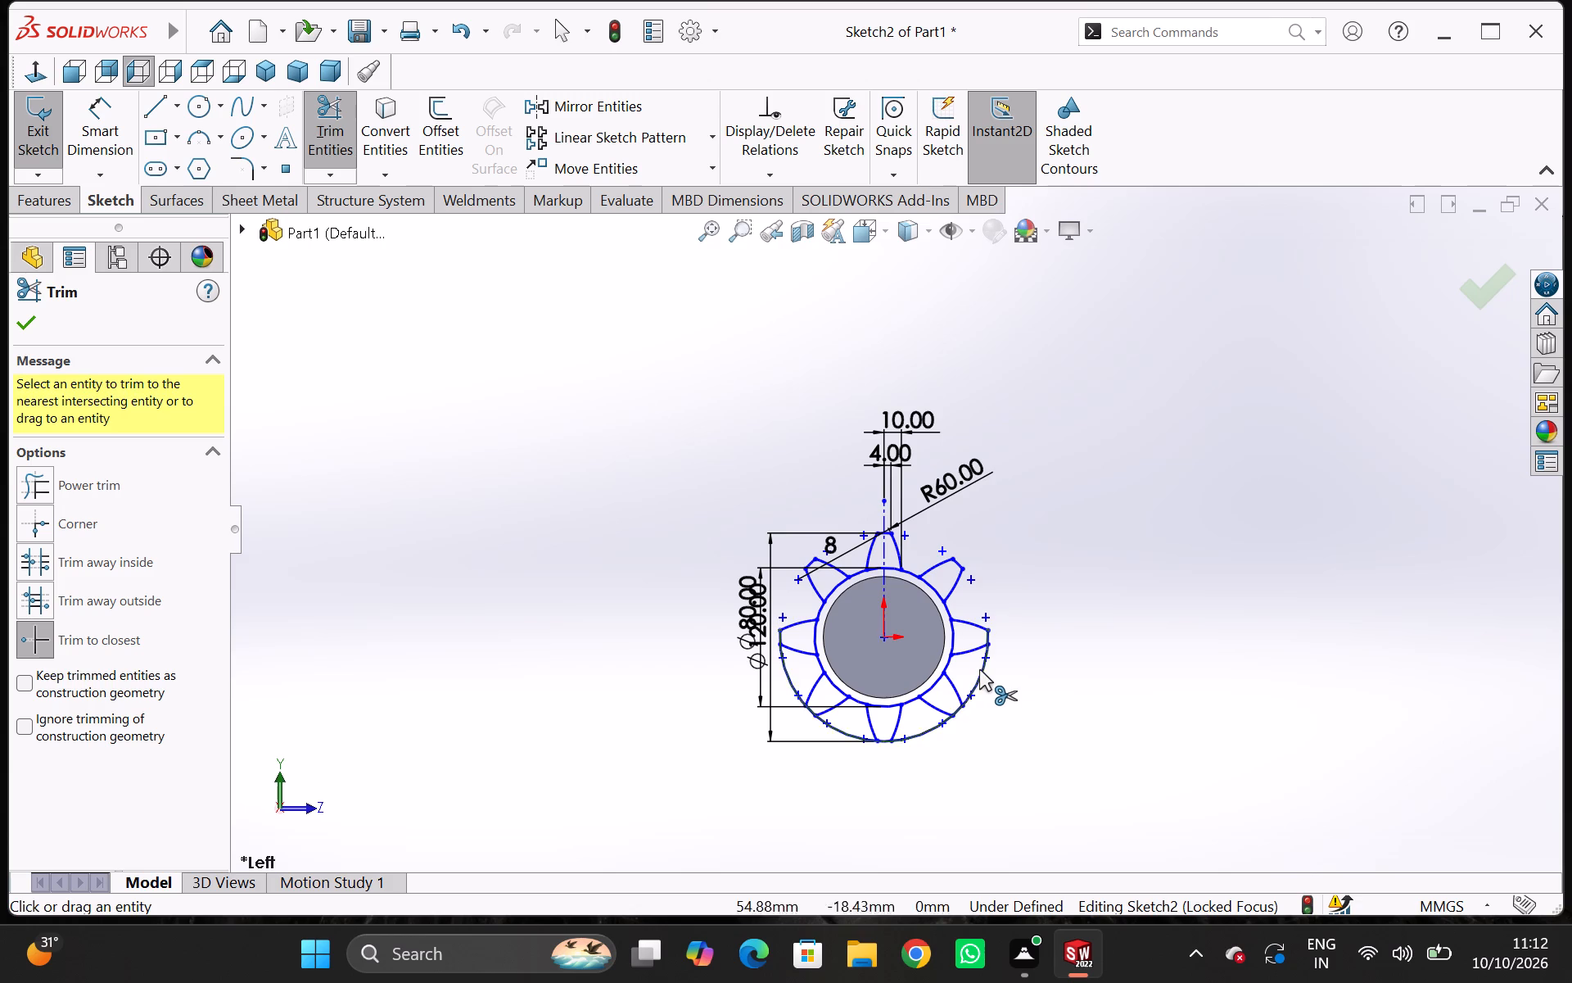
{"action": "left_click", "coordinate": [979, 669]}
{"action": "left_click", "coordinate": [928, 727]}
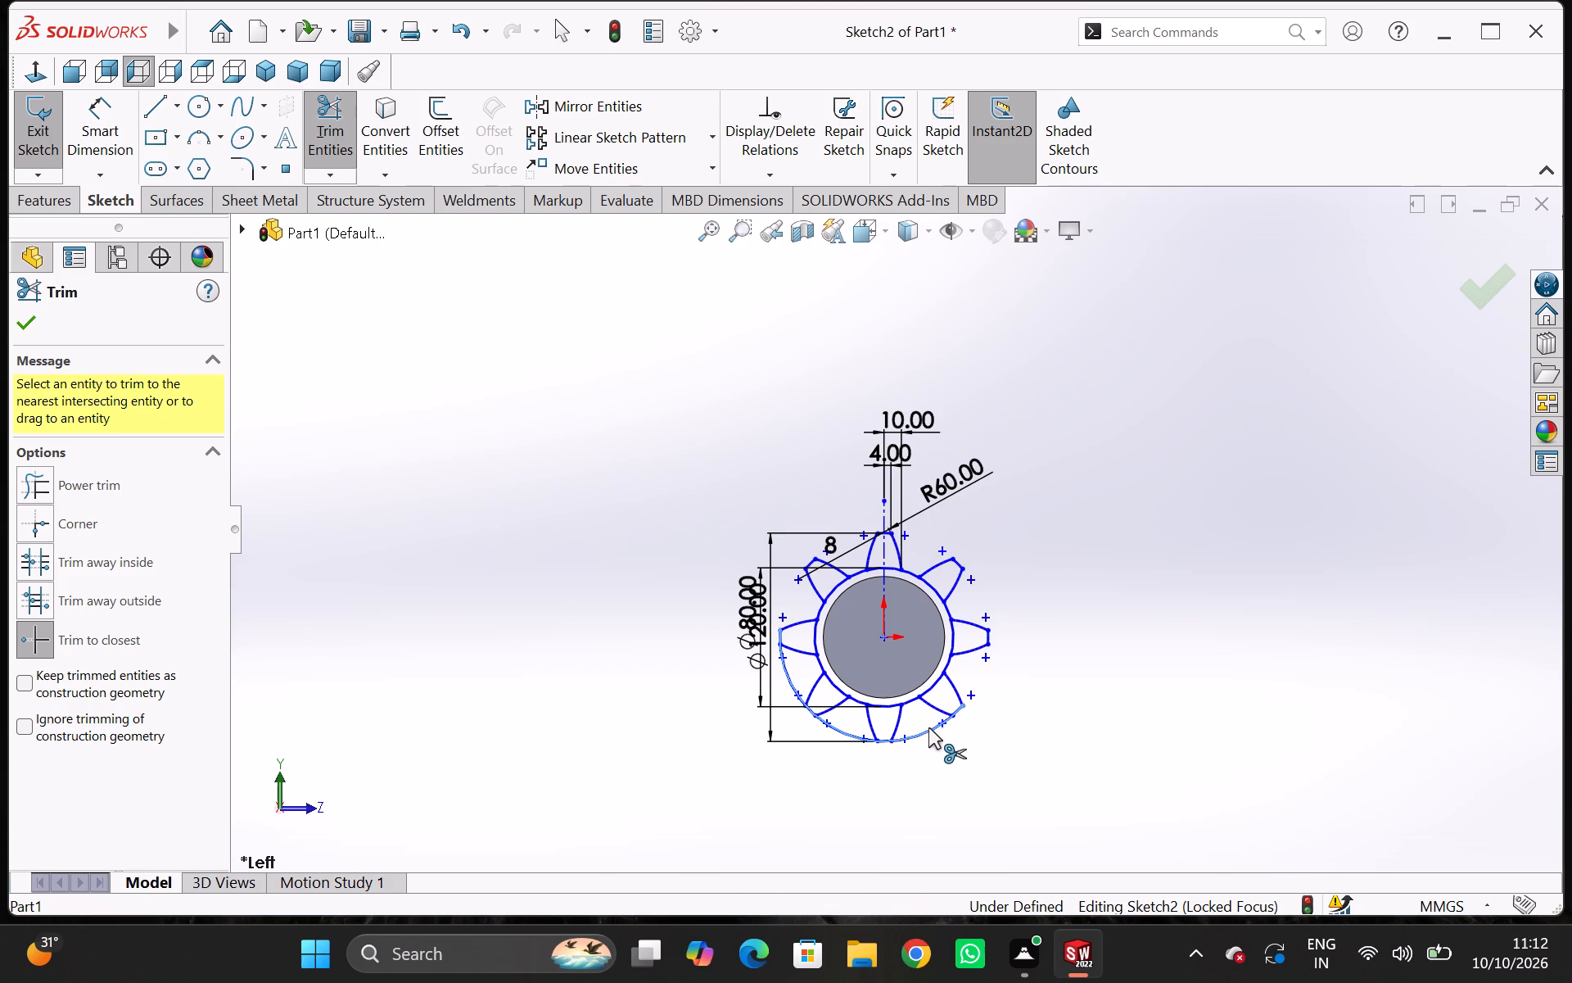
{"action": "left_click", "coordinate": [833, 724]}
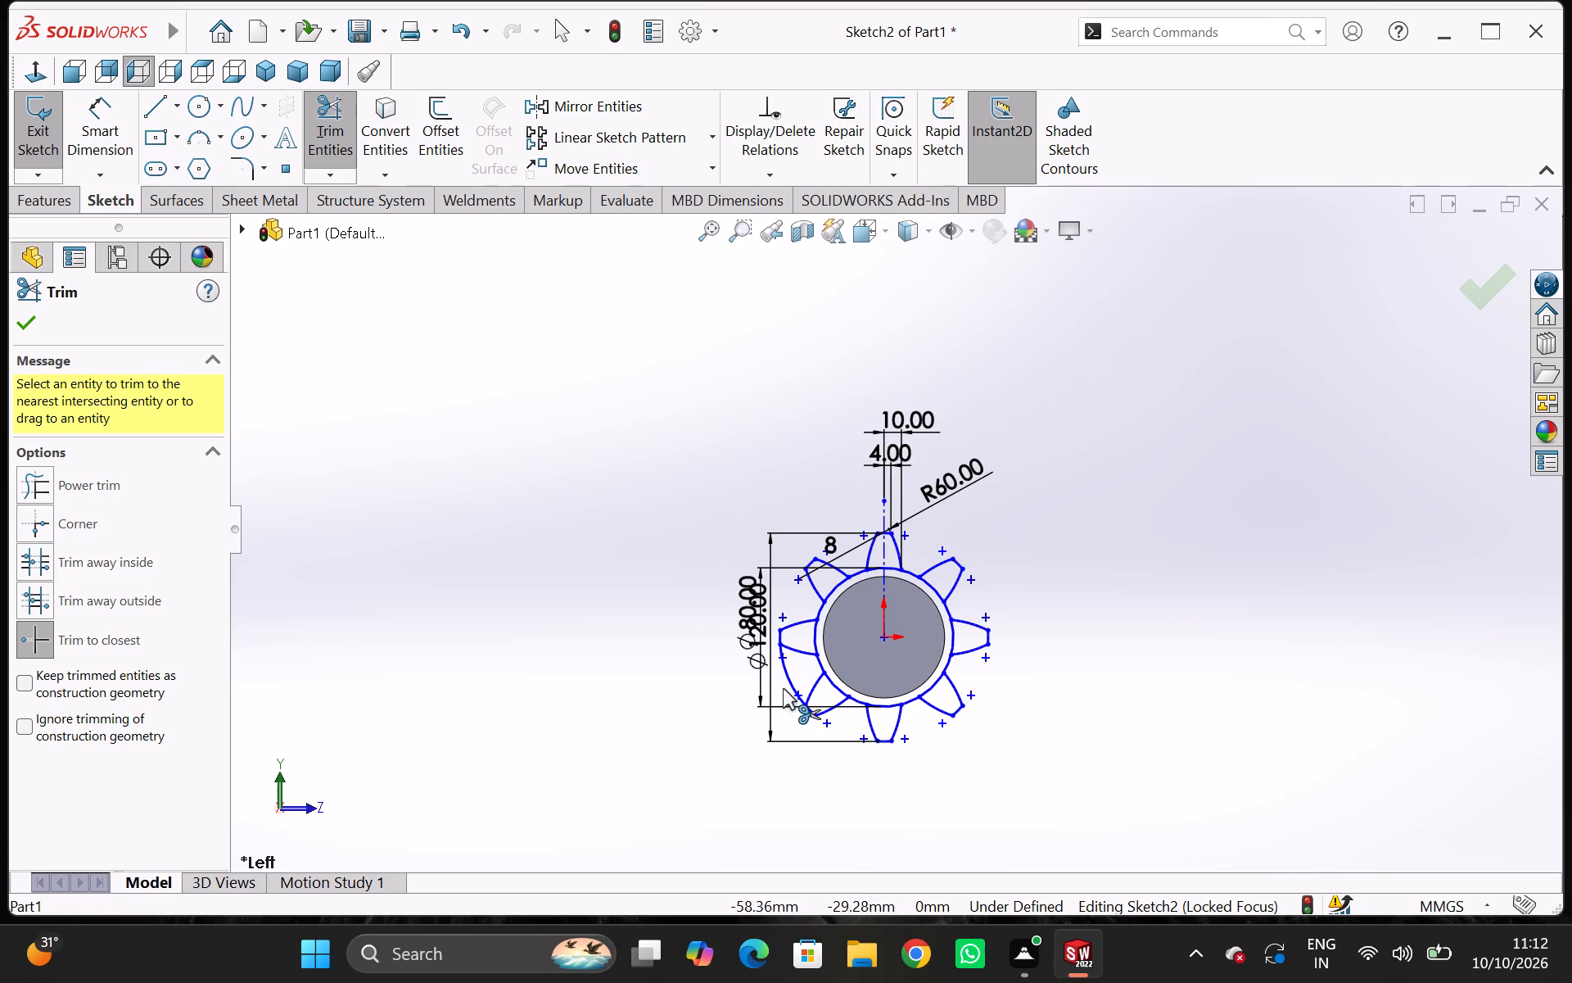
{"action": "left_click", "coordinate": [787, 679]}
Trim away the 80 mm circle's segments beneath all eight teeth, leaving one continuous gear outline, and exit the sketch.
{"action": "left_click", "coordinate": [834, 590]}
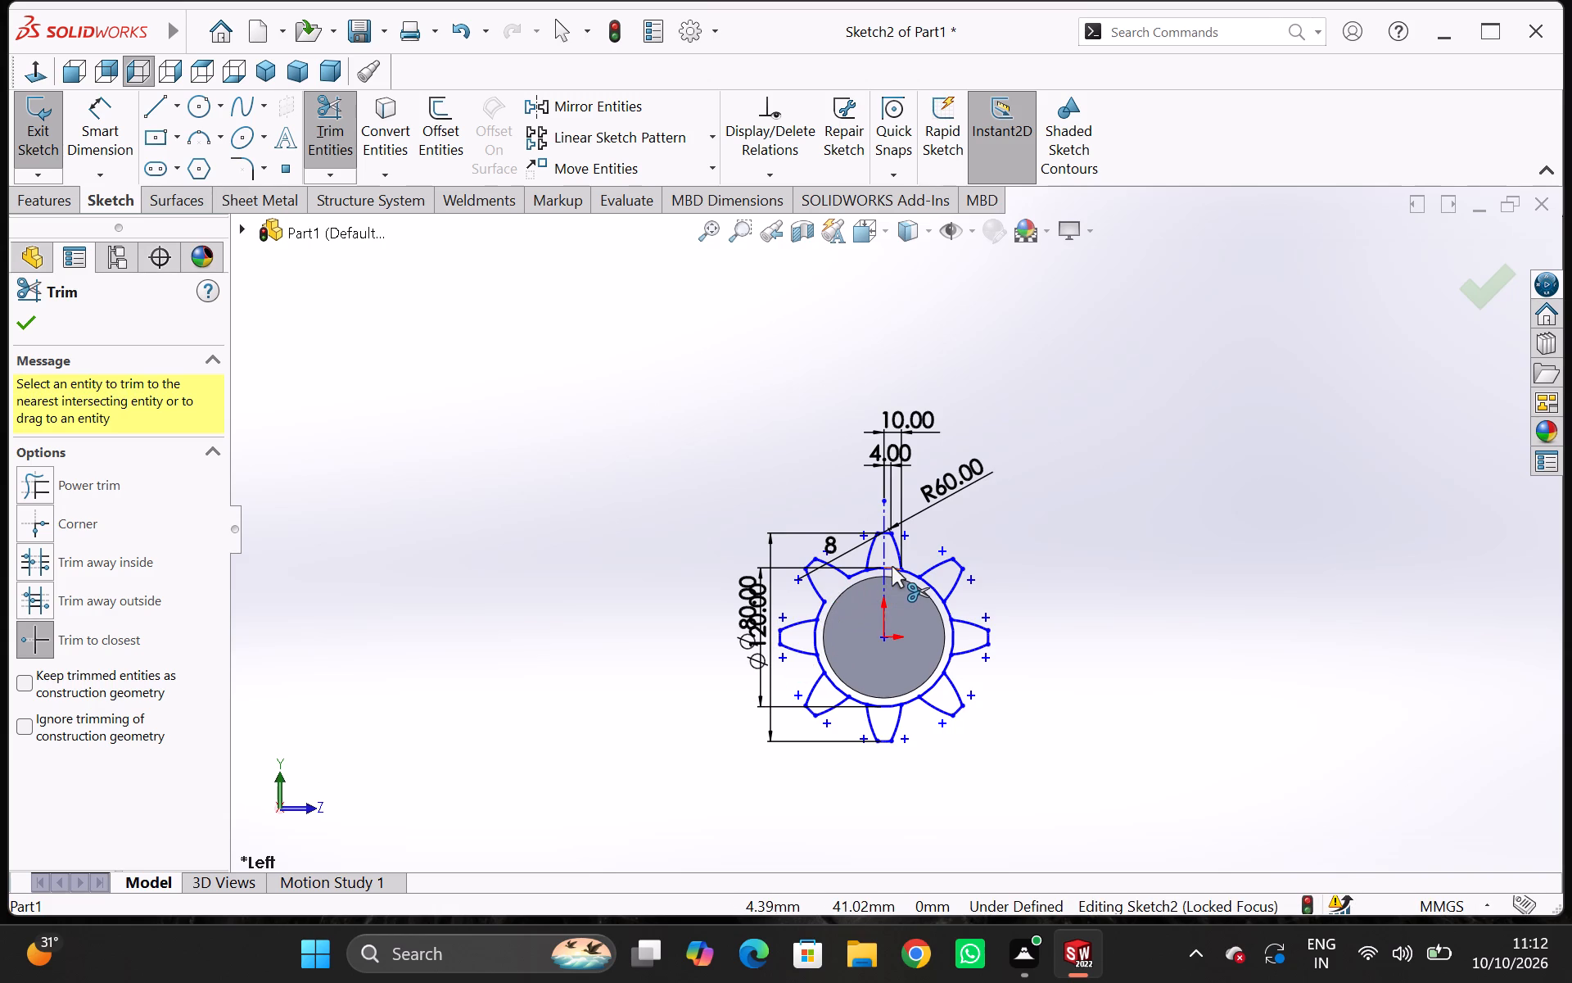
{"action": "left_click", "coordinate": [892, 566]}
{"action": "left_click", "coordinate": [879, 567]}
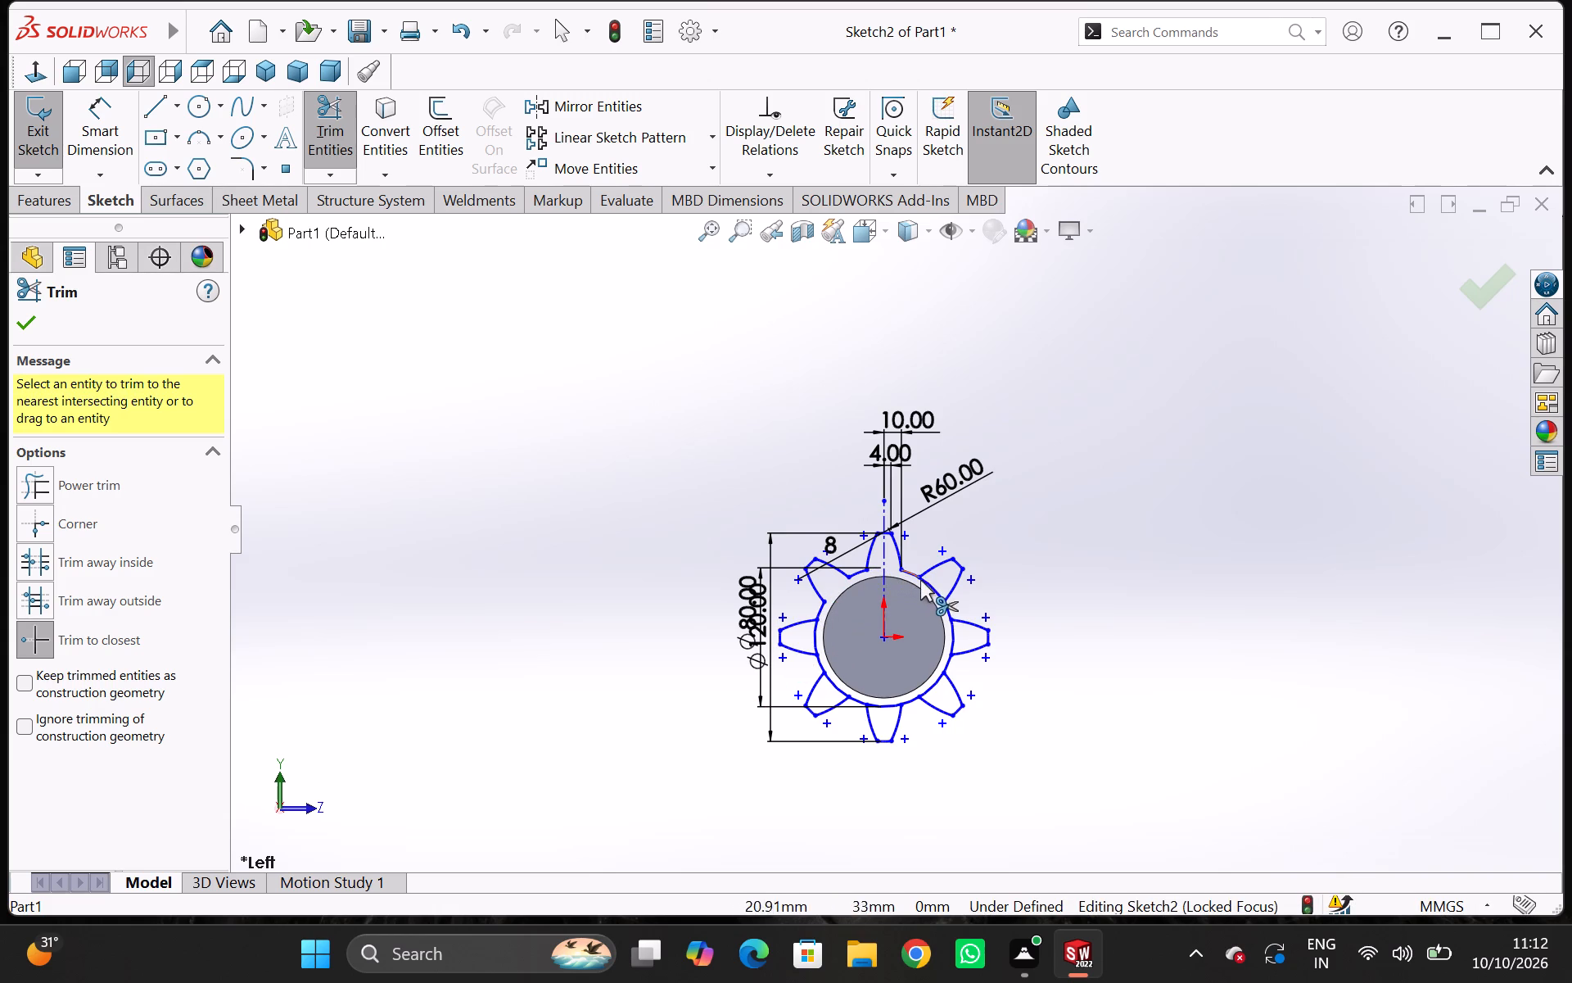
{"action": "left_click", "coordinate": [928, 586]}
{"action": "left_click", "coordinate": [955, 632]}
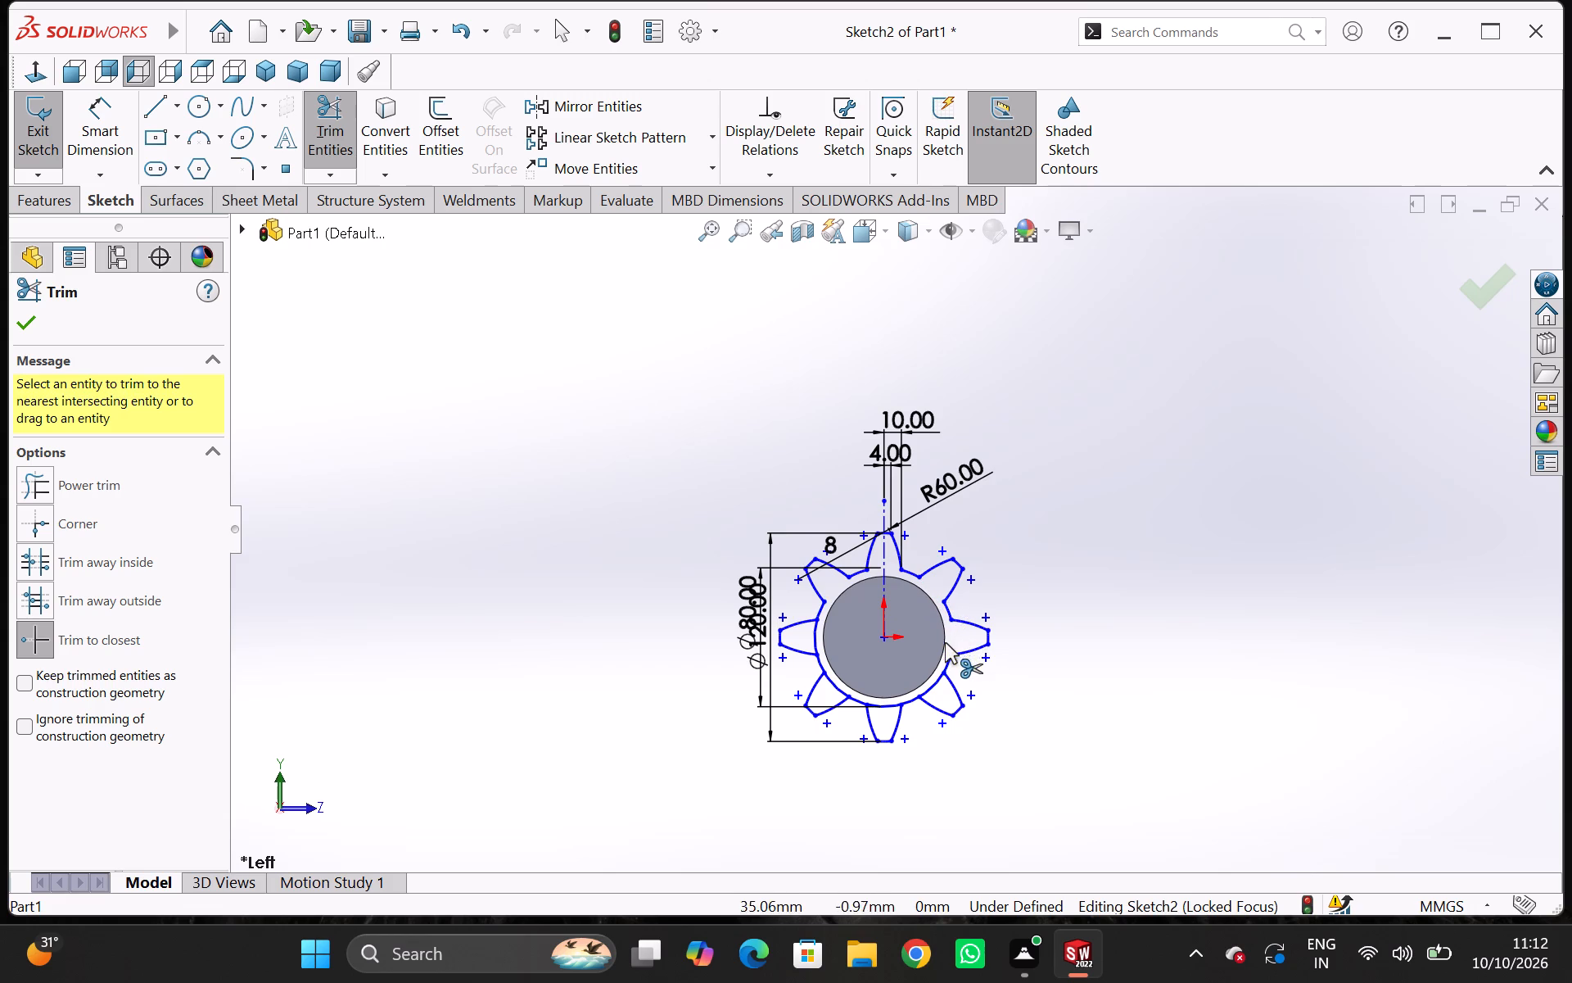
{"action": "left_click", "coordinate": [937, 683]}
{"action": "left_click", "coordinate": [878, 709]}
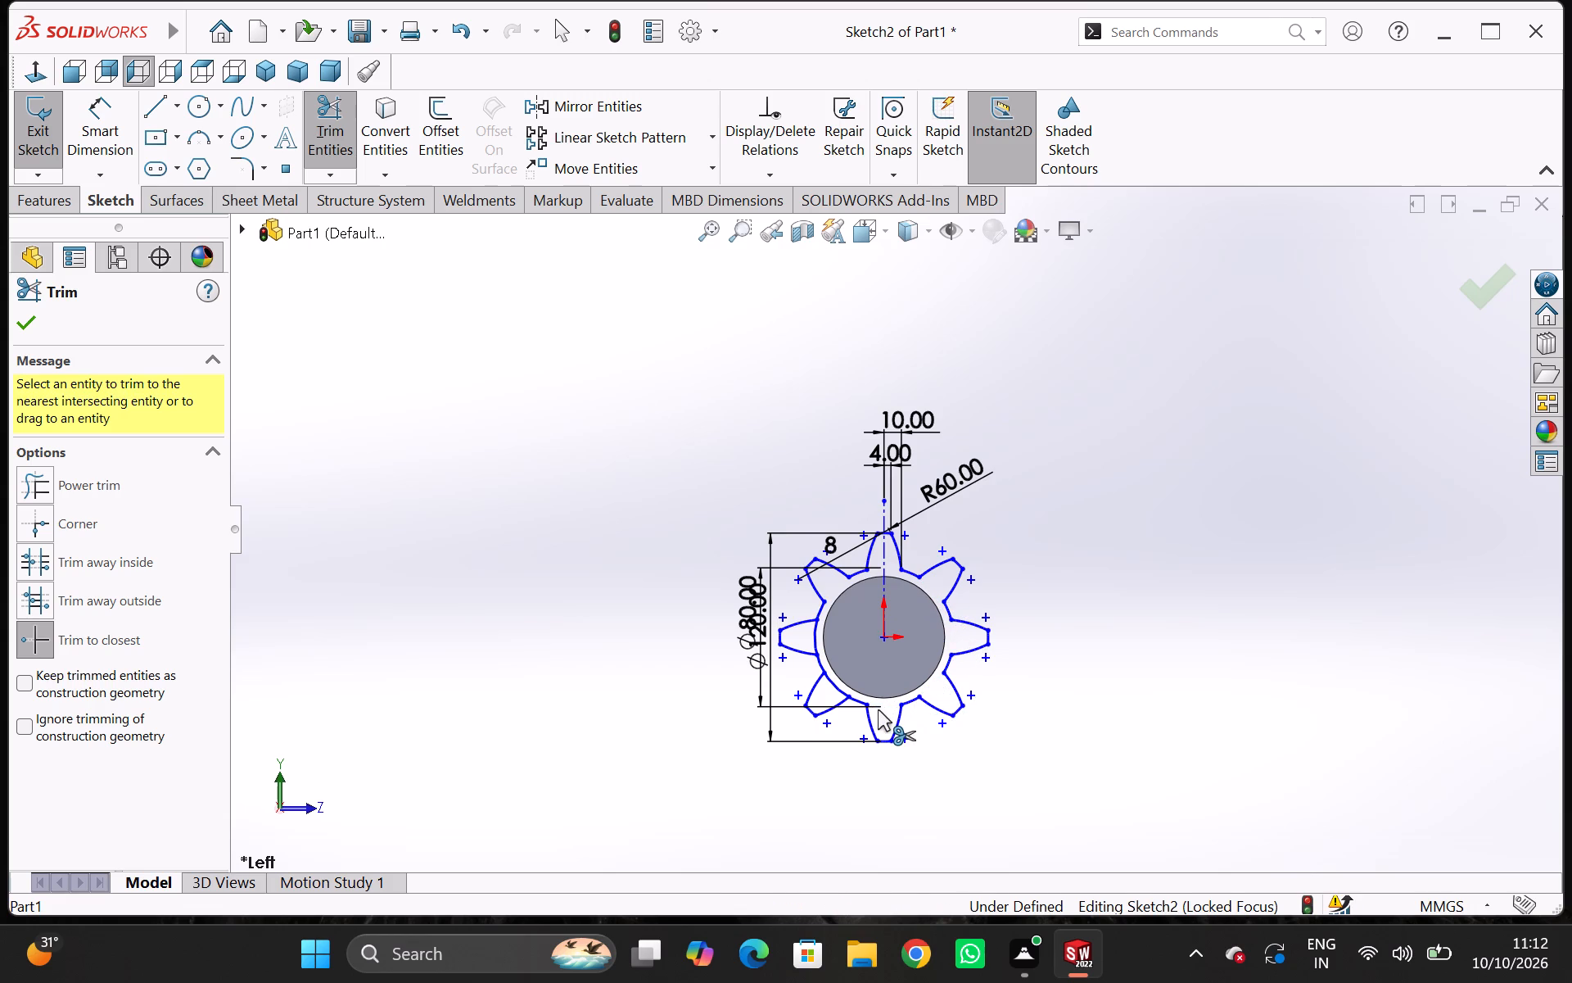
{"action": "left_click", "coordinate": [833, 682]}
{"action": "left_click", "coordinate": [815, 633]}
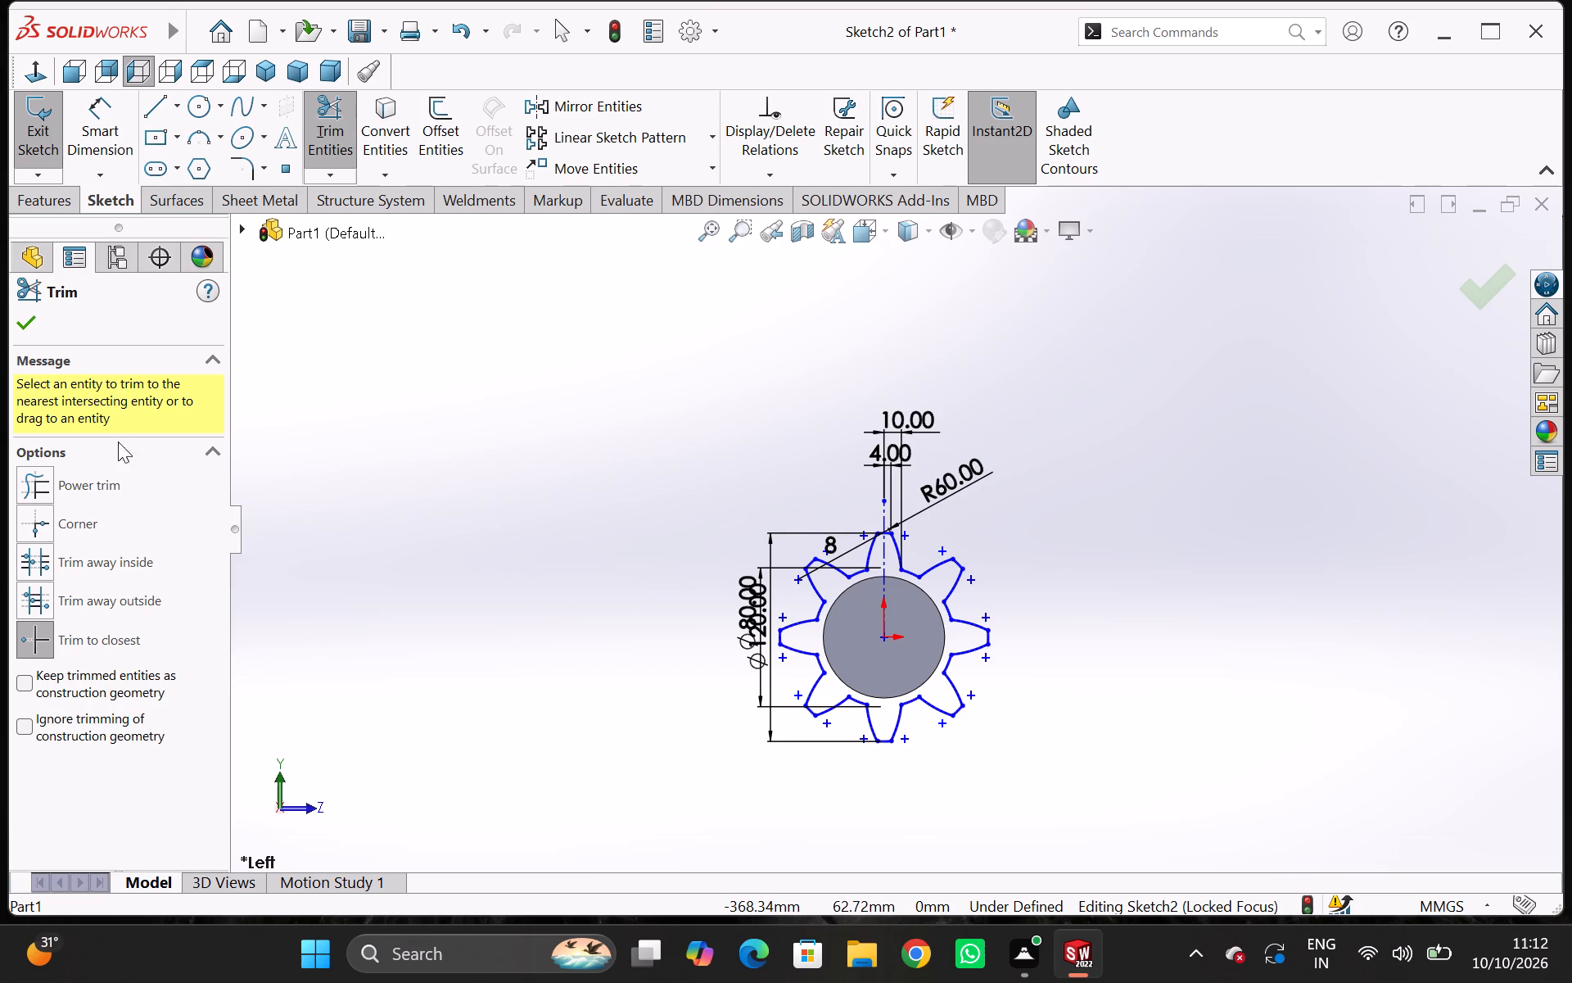
{"action": "left_click", "coordinate": [42, 156]}
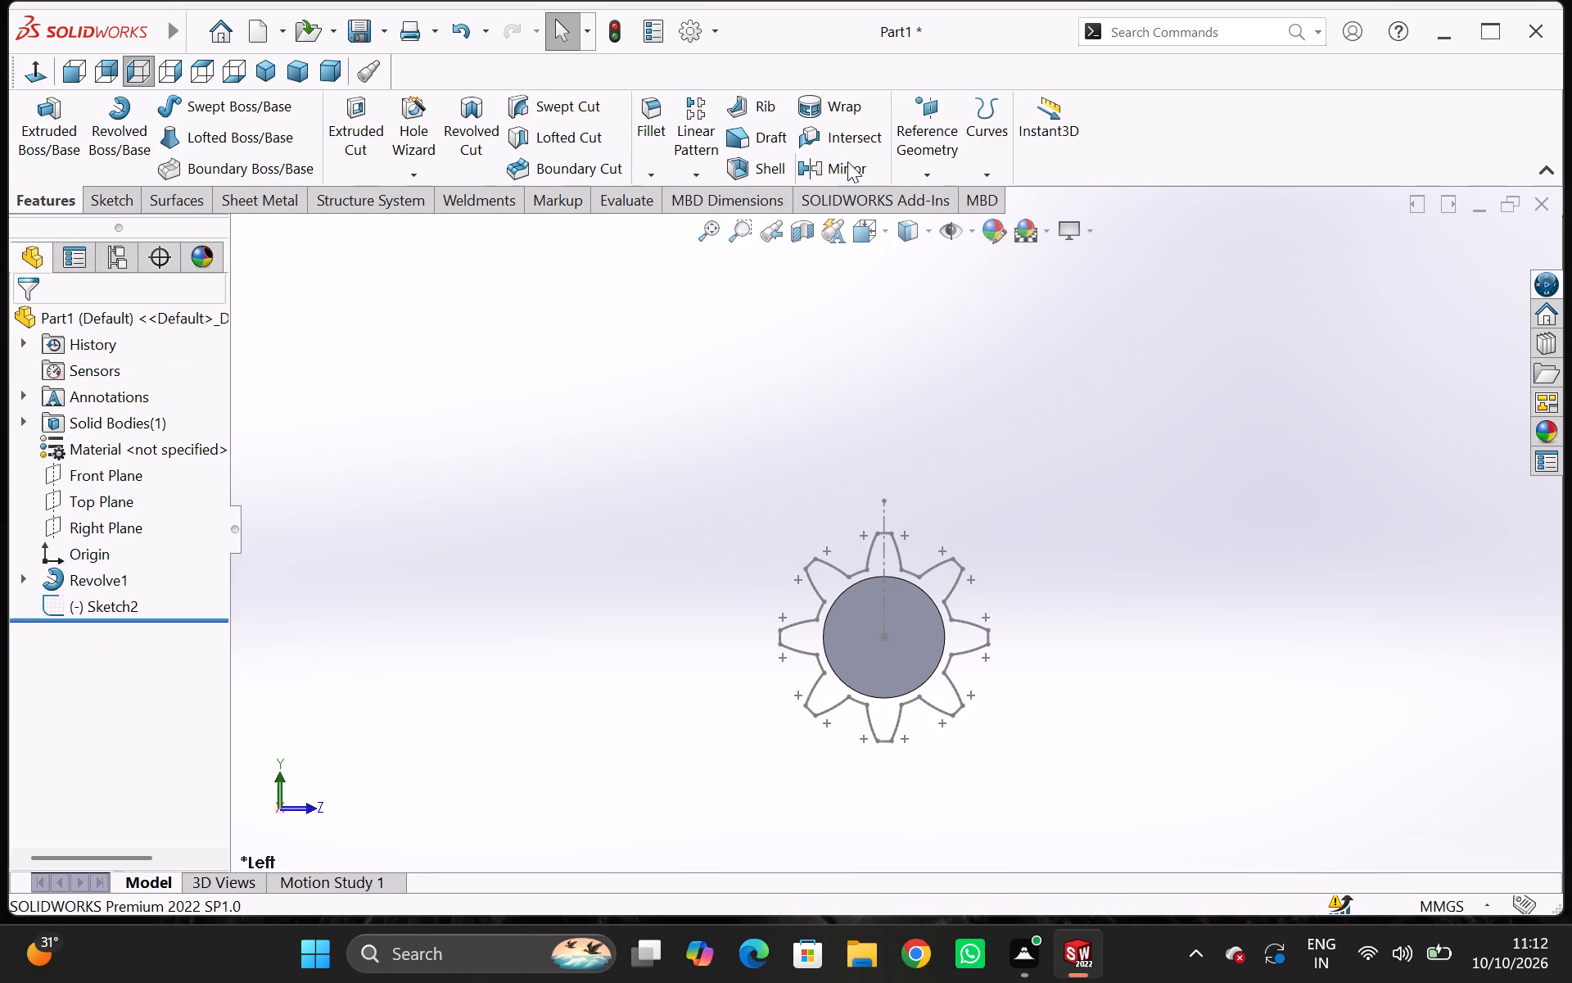
Create a reference plane offset 30 mm outward from the shaft flange's end face.
{"action": "left_click", "coordinate": [944, 124]}
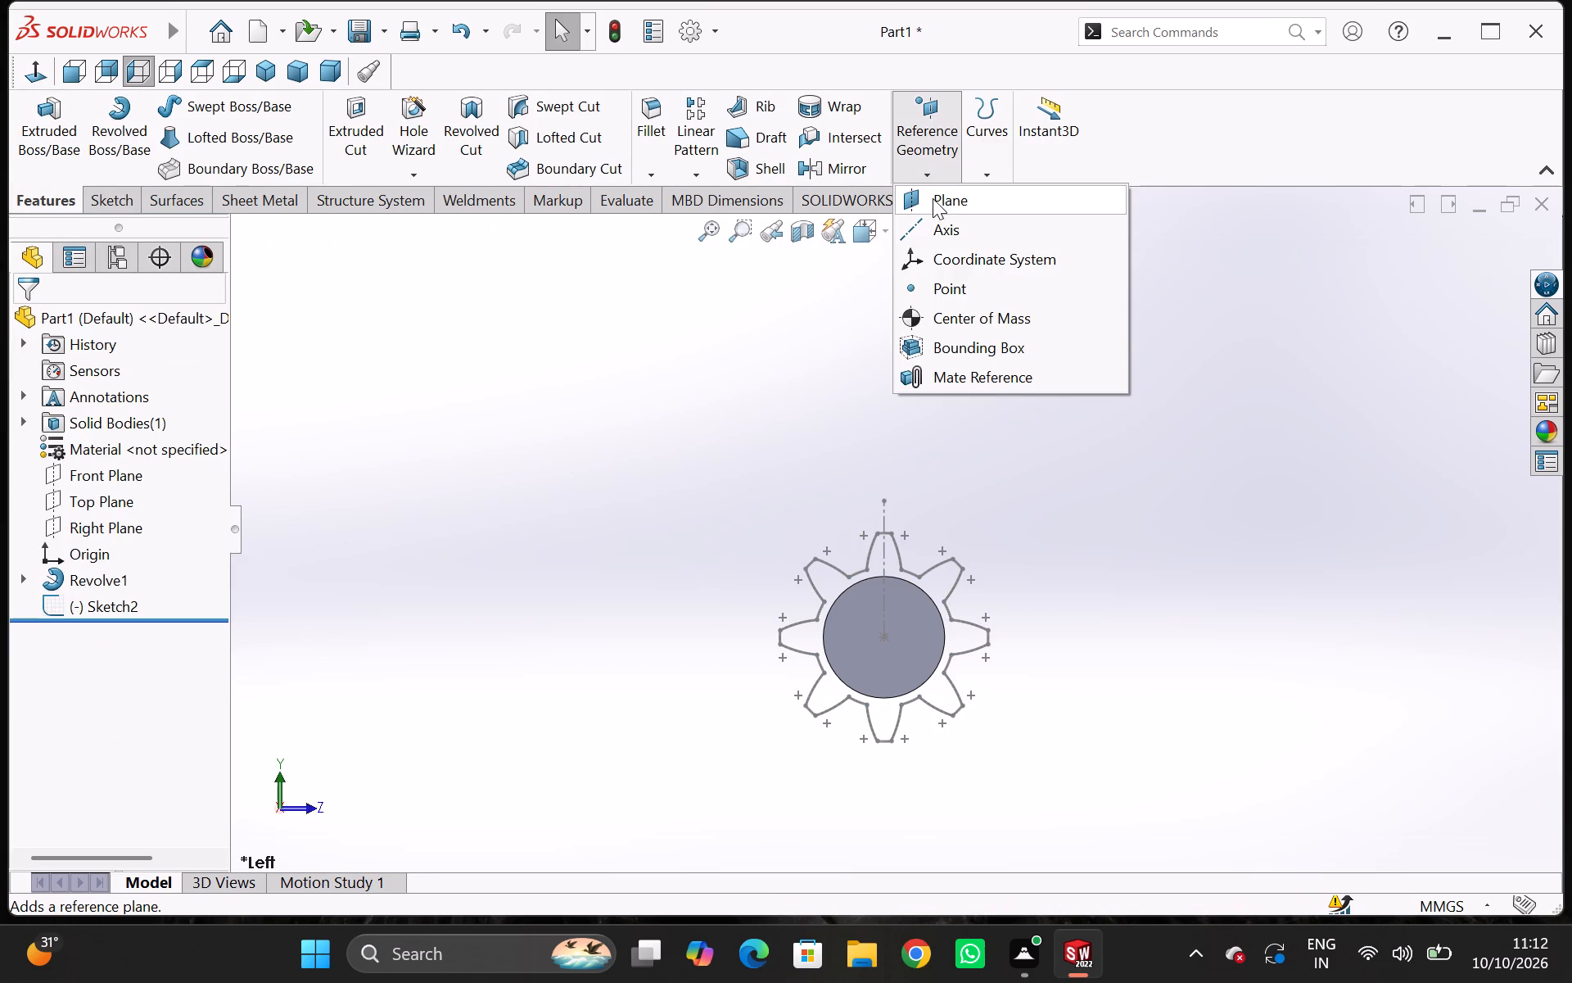
{"action": "left_click", "coordinate": [933, 198]}
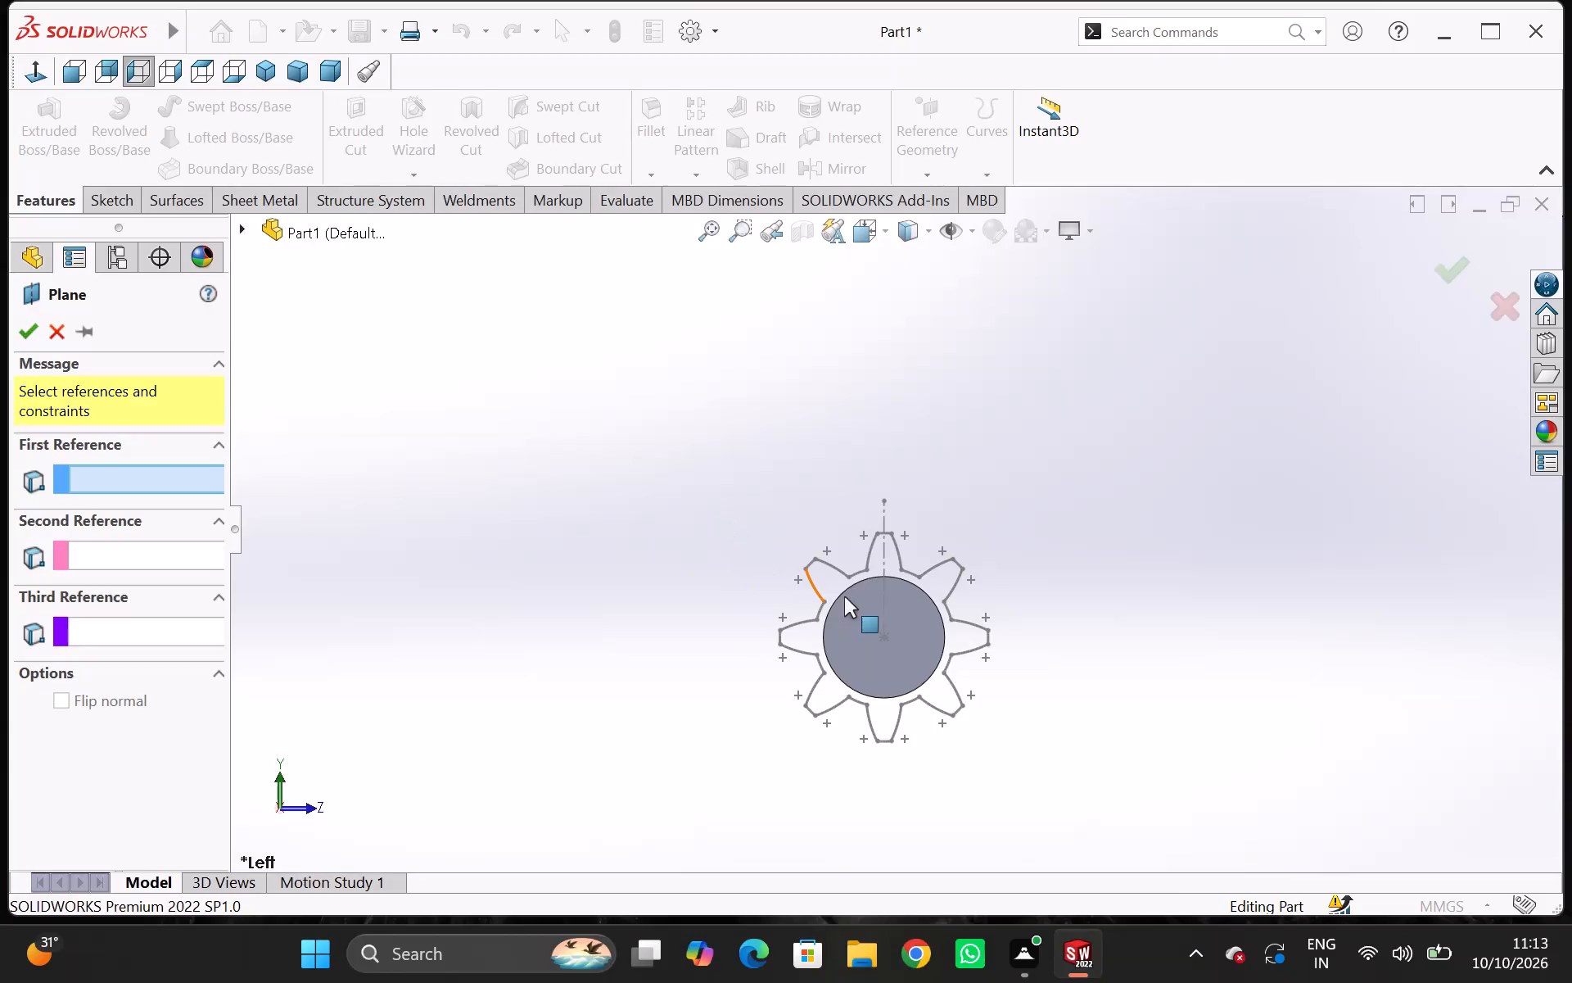
{"action": "middle_click_drag", "start_coordinate": [757, 585], "coordinate": [840, 620]}
{"action": "left_click", "coordinate": [950, 640]}
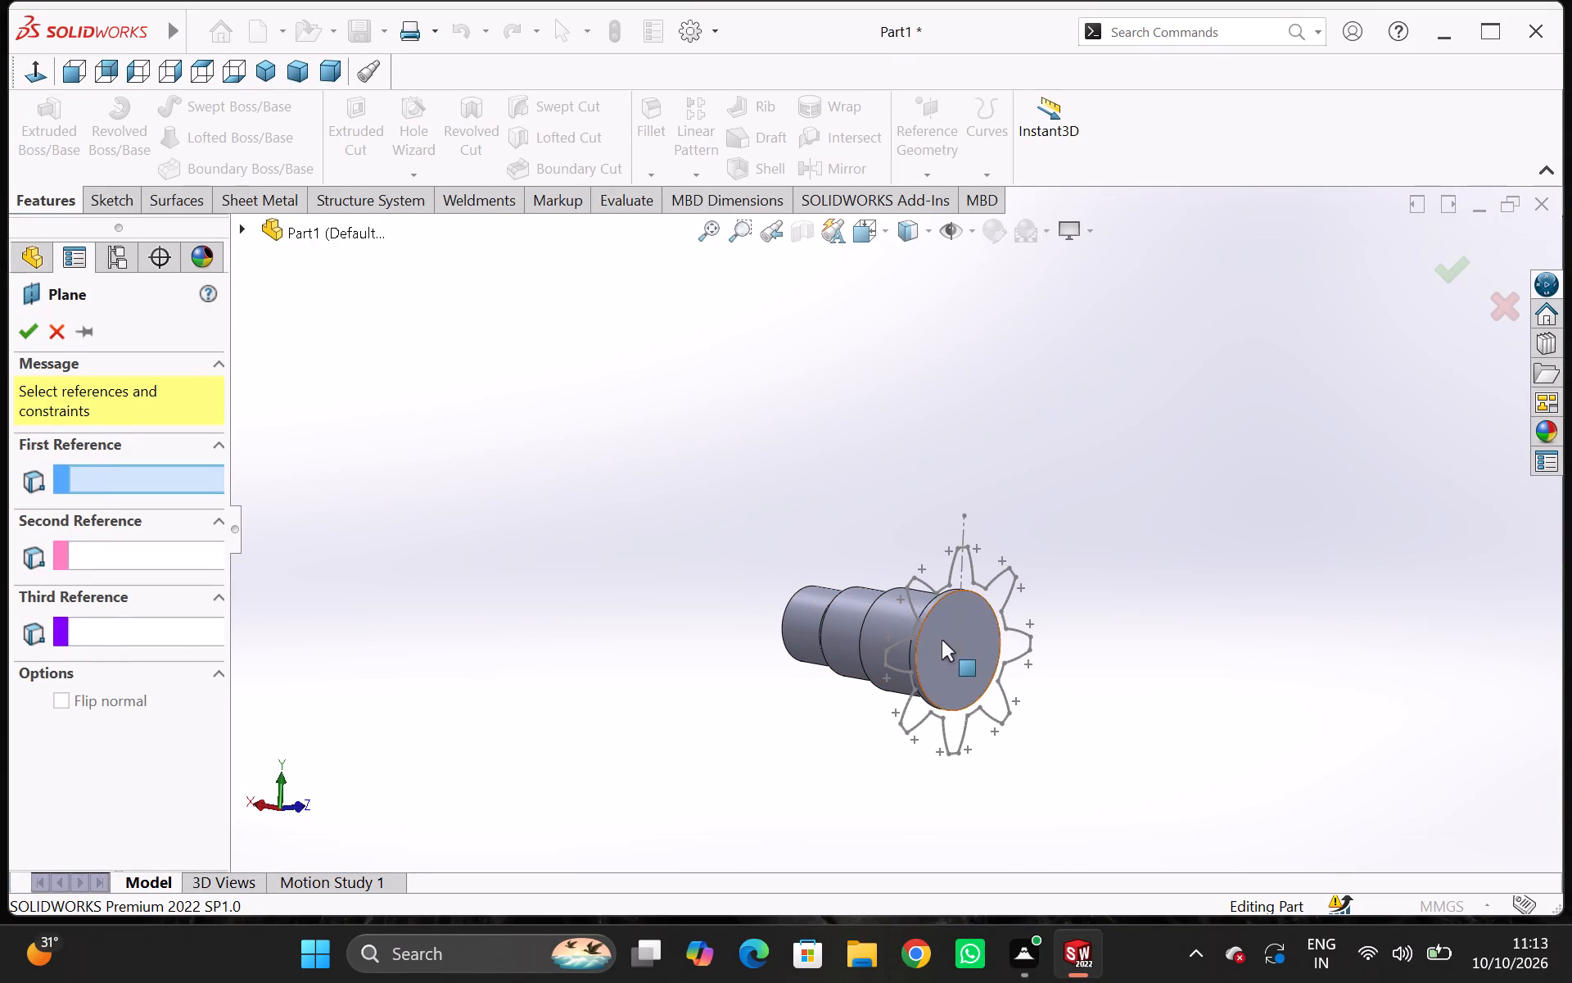
{"action": "middle_click_drag", "start_coordinate": [688, 668], "coordinate": [734, 689]}
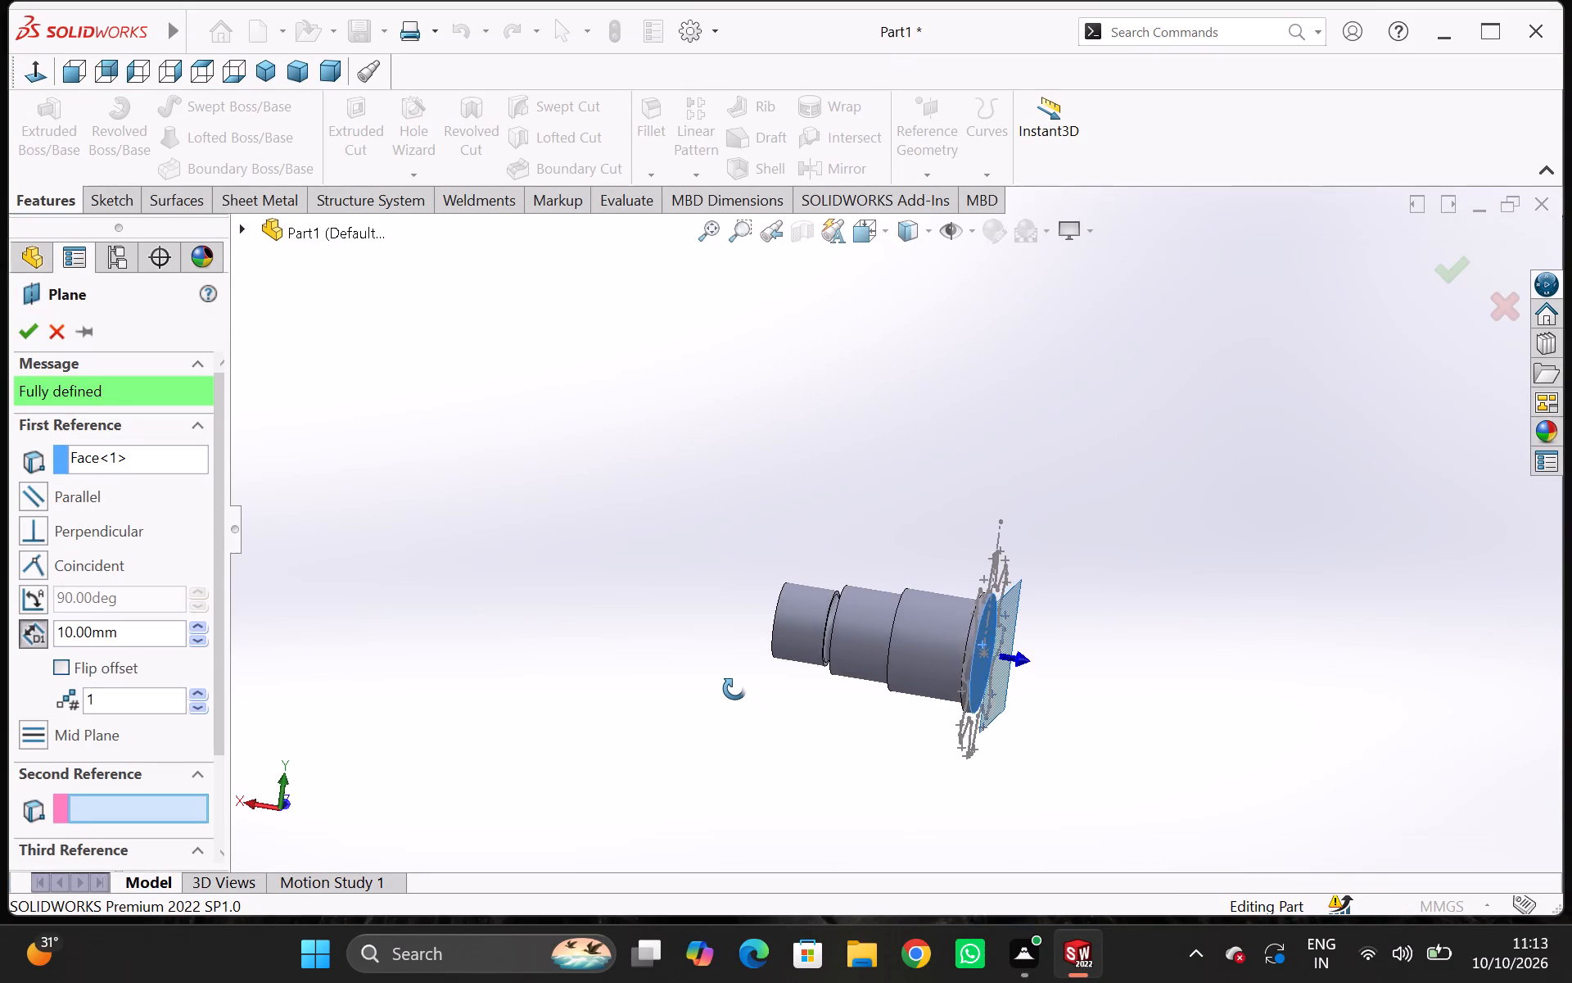
{"action": "middle_click_drag", "start_coordinate": [734, 689], "coordinate": [729, 687]}
{"action": "left_click", "coordinate": [115, 624]}
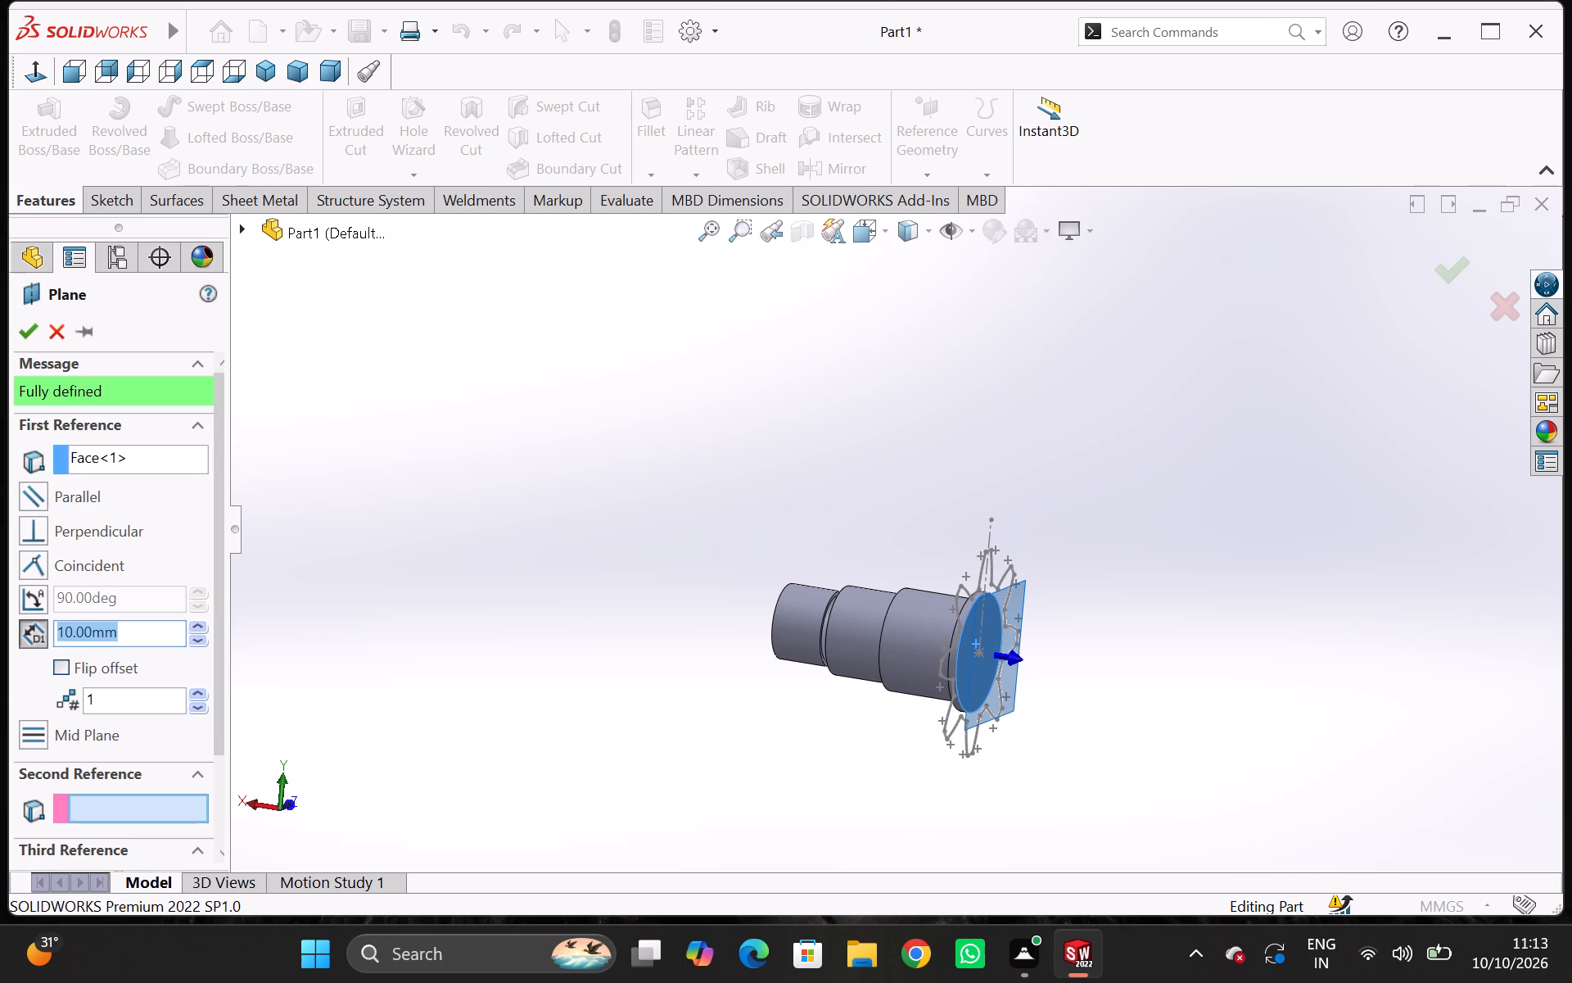
{"action": "left_click_drag", "start_coordinate": [130, 627], "coordinate": [31, 621]}
{"action": "type", "text": "30"}
{"action": "key", "text": "Return"}
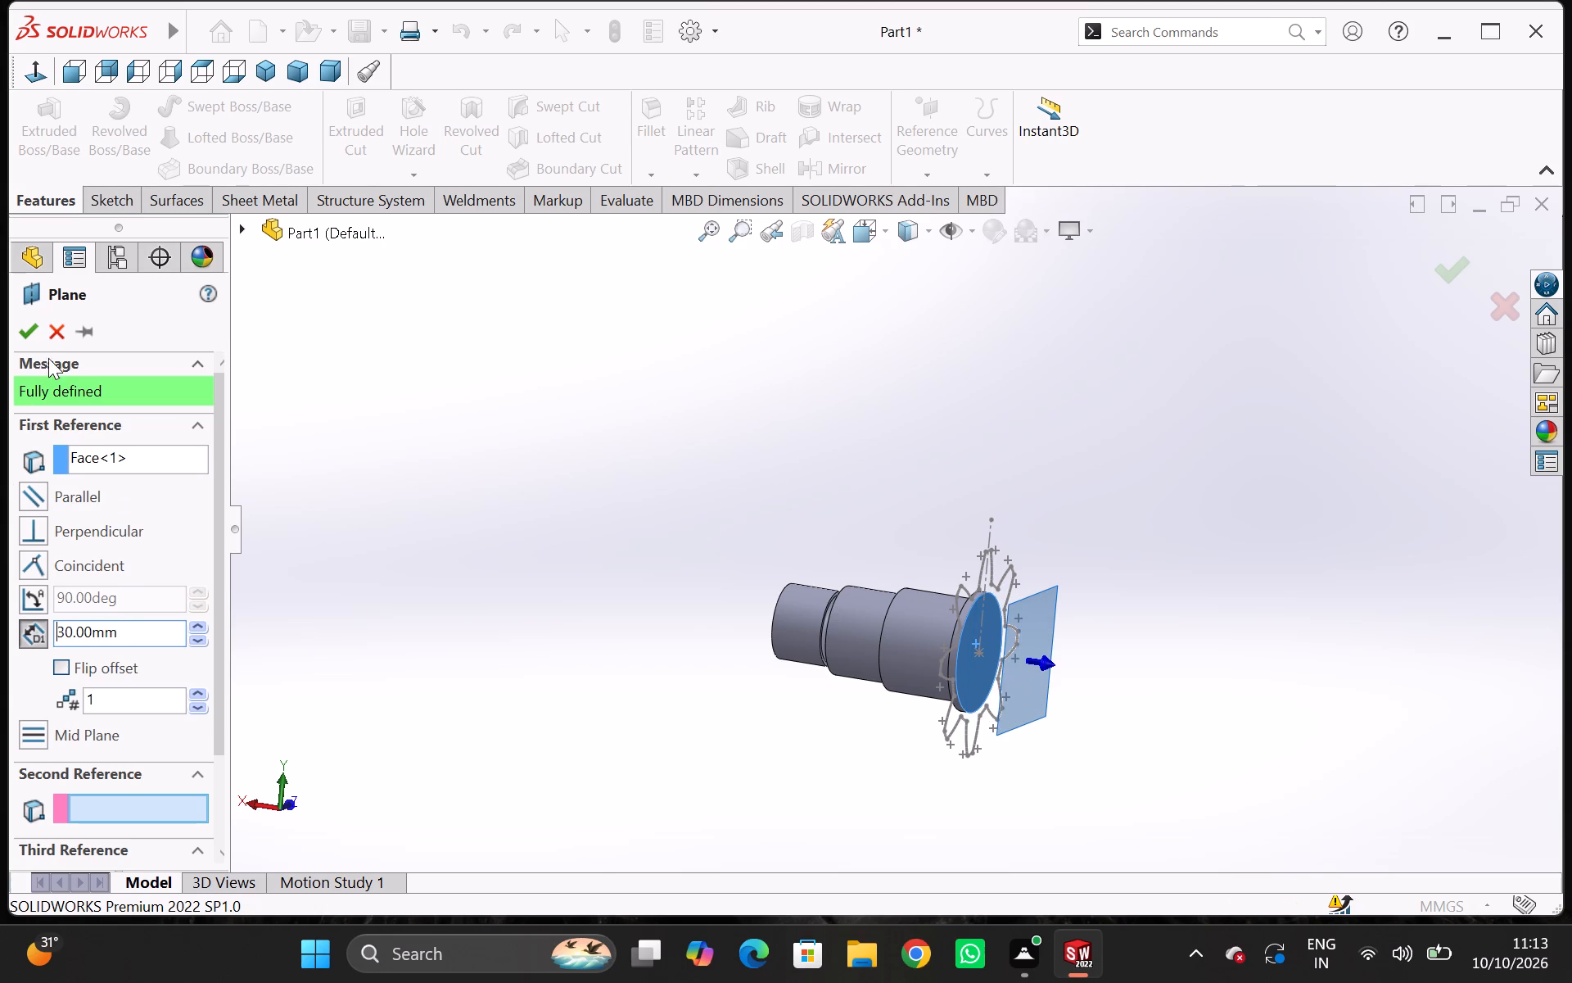
{"action": "left_click", "coordinate": [10, 324]}
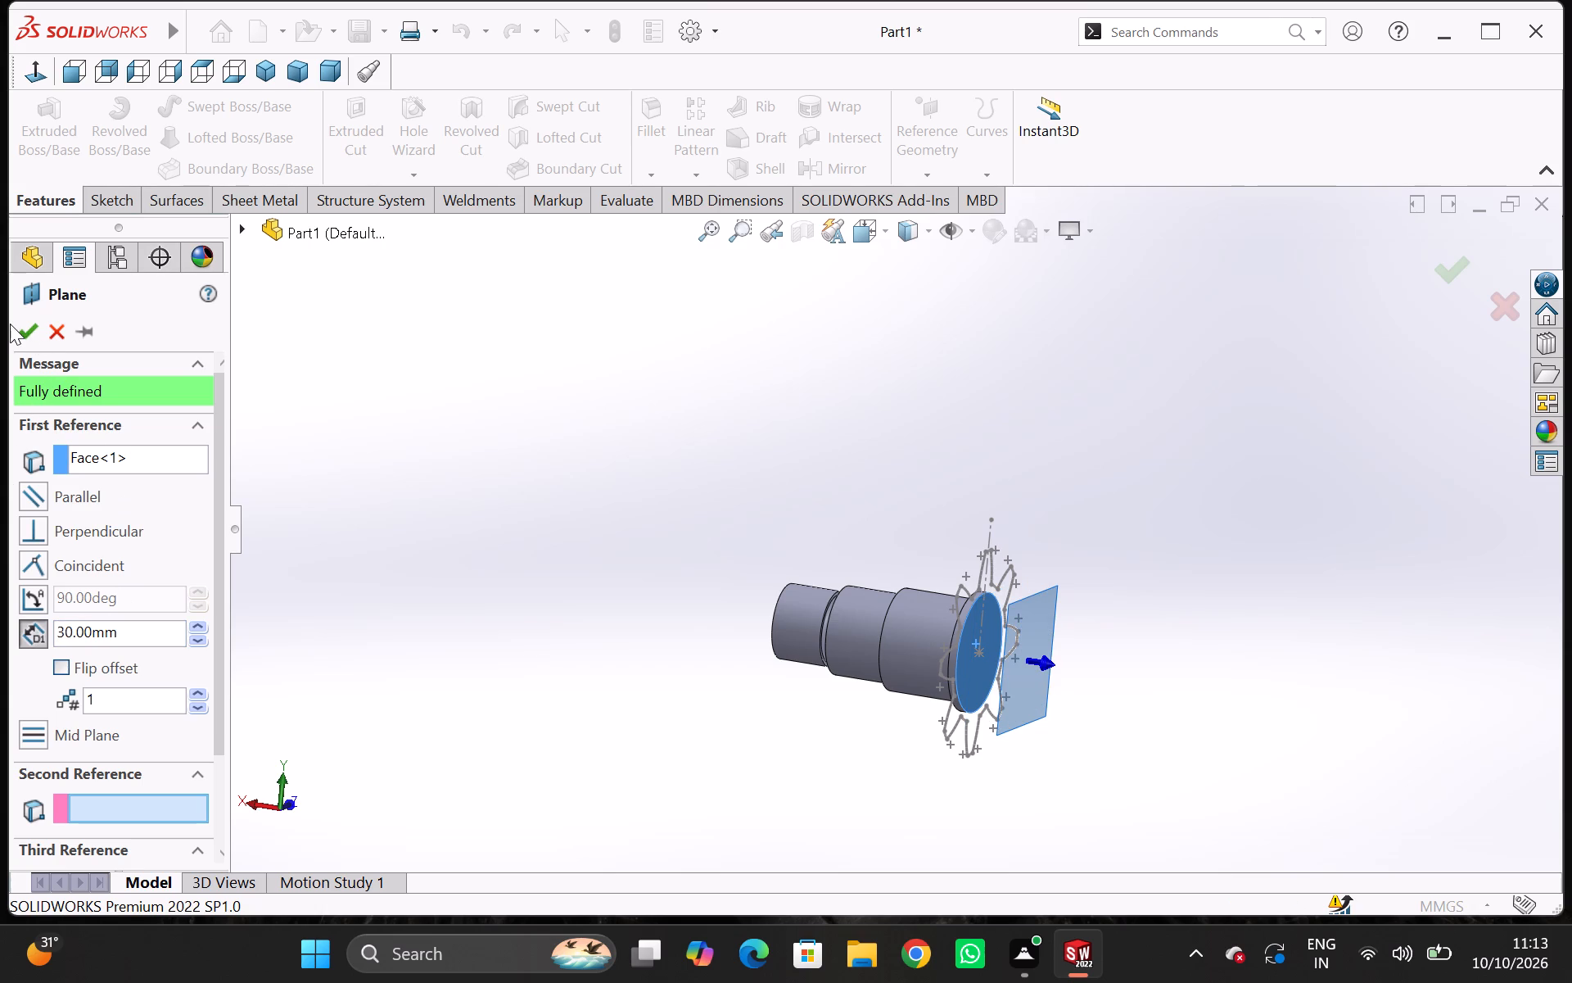
{"action": "left_click", "coordinate": [24, 330]}
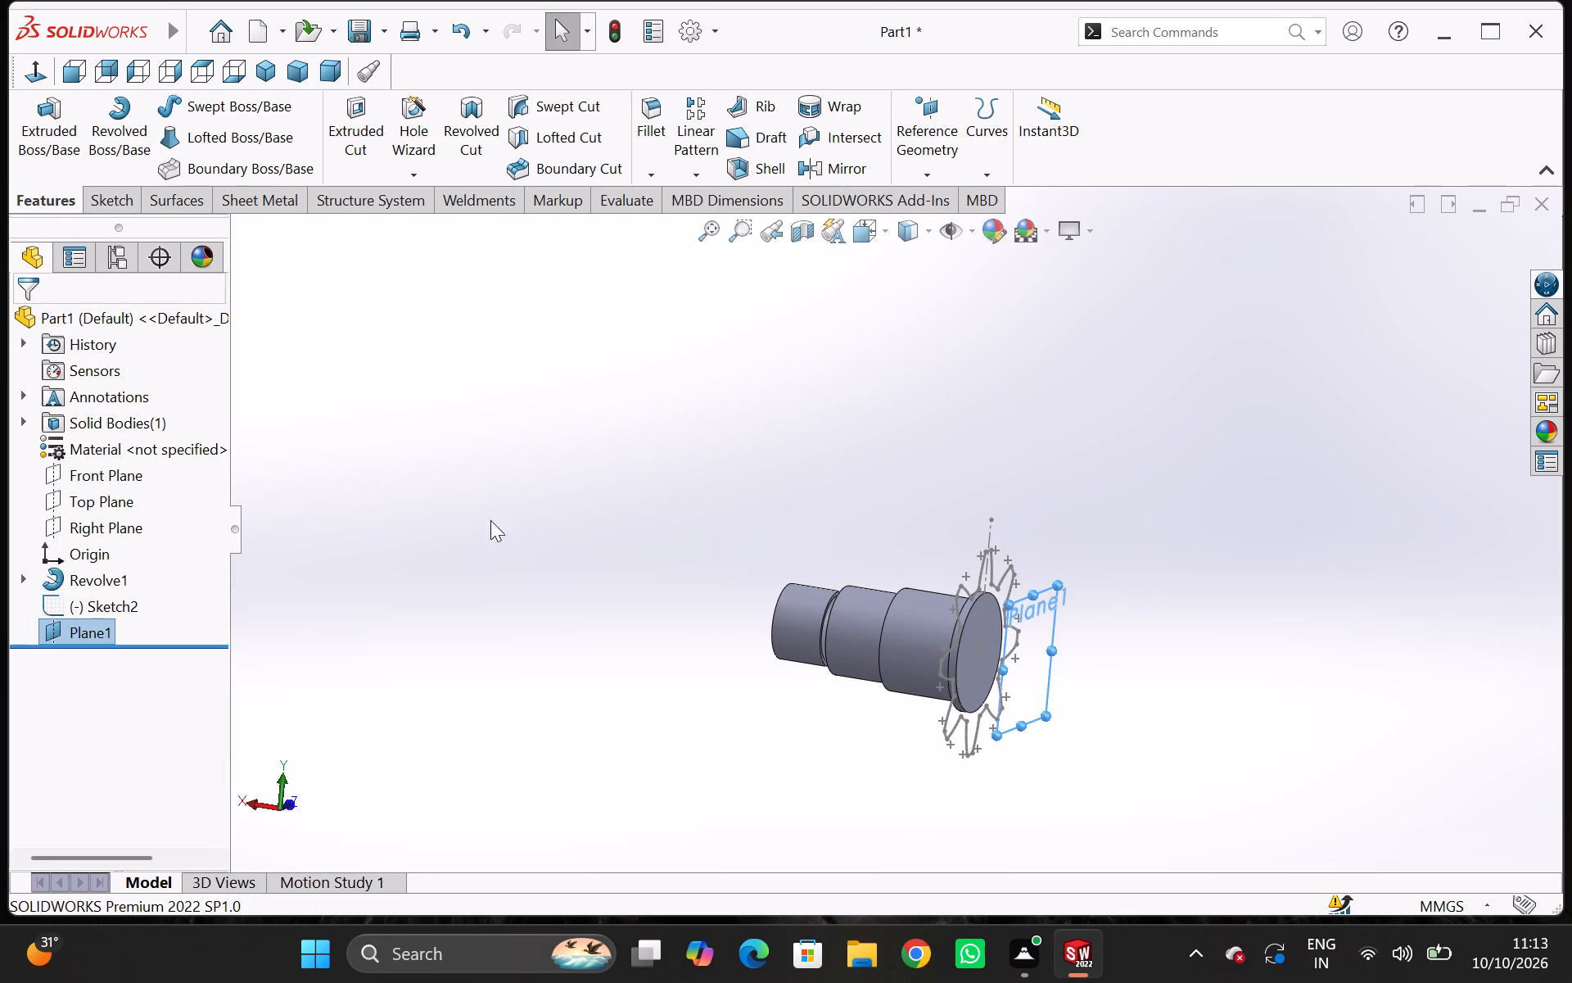
Start a new sketch on the offset plane in front of the flange.
{"action": "left_click", "coordinate": [105, 631]}
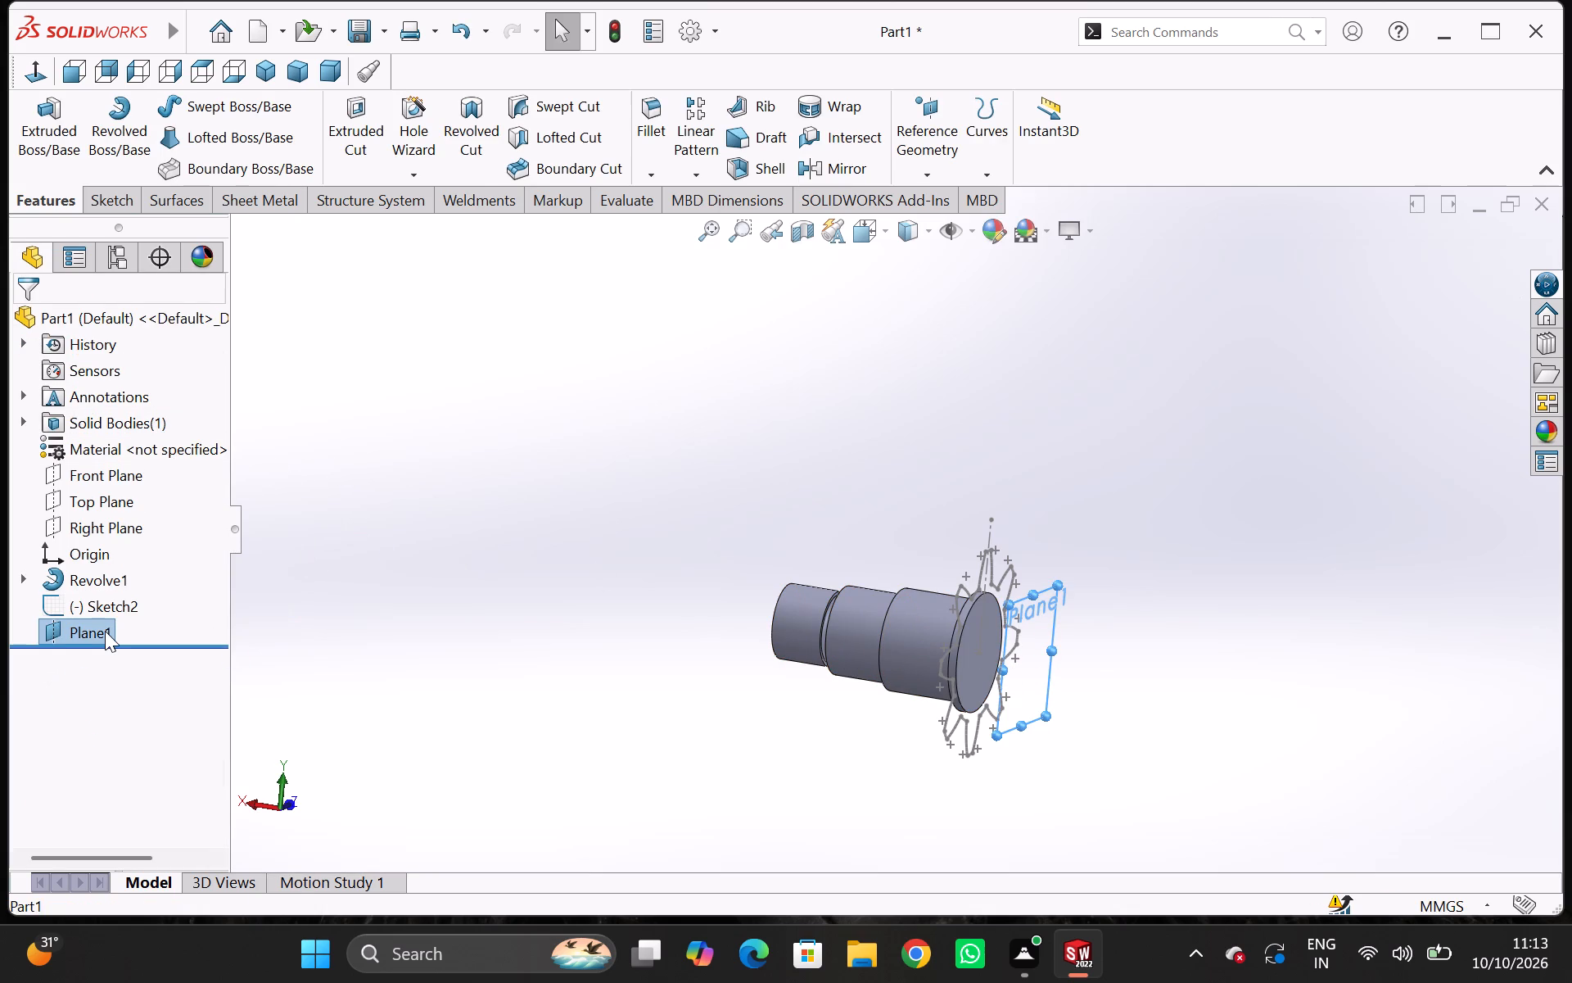
{"action": "left_click", "coordinate": [124, 604]}
{"action": "left_click", "coordinate": [168, 718]}
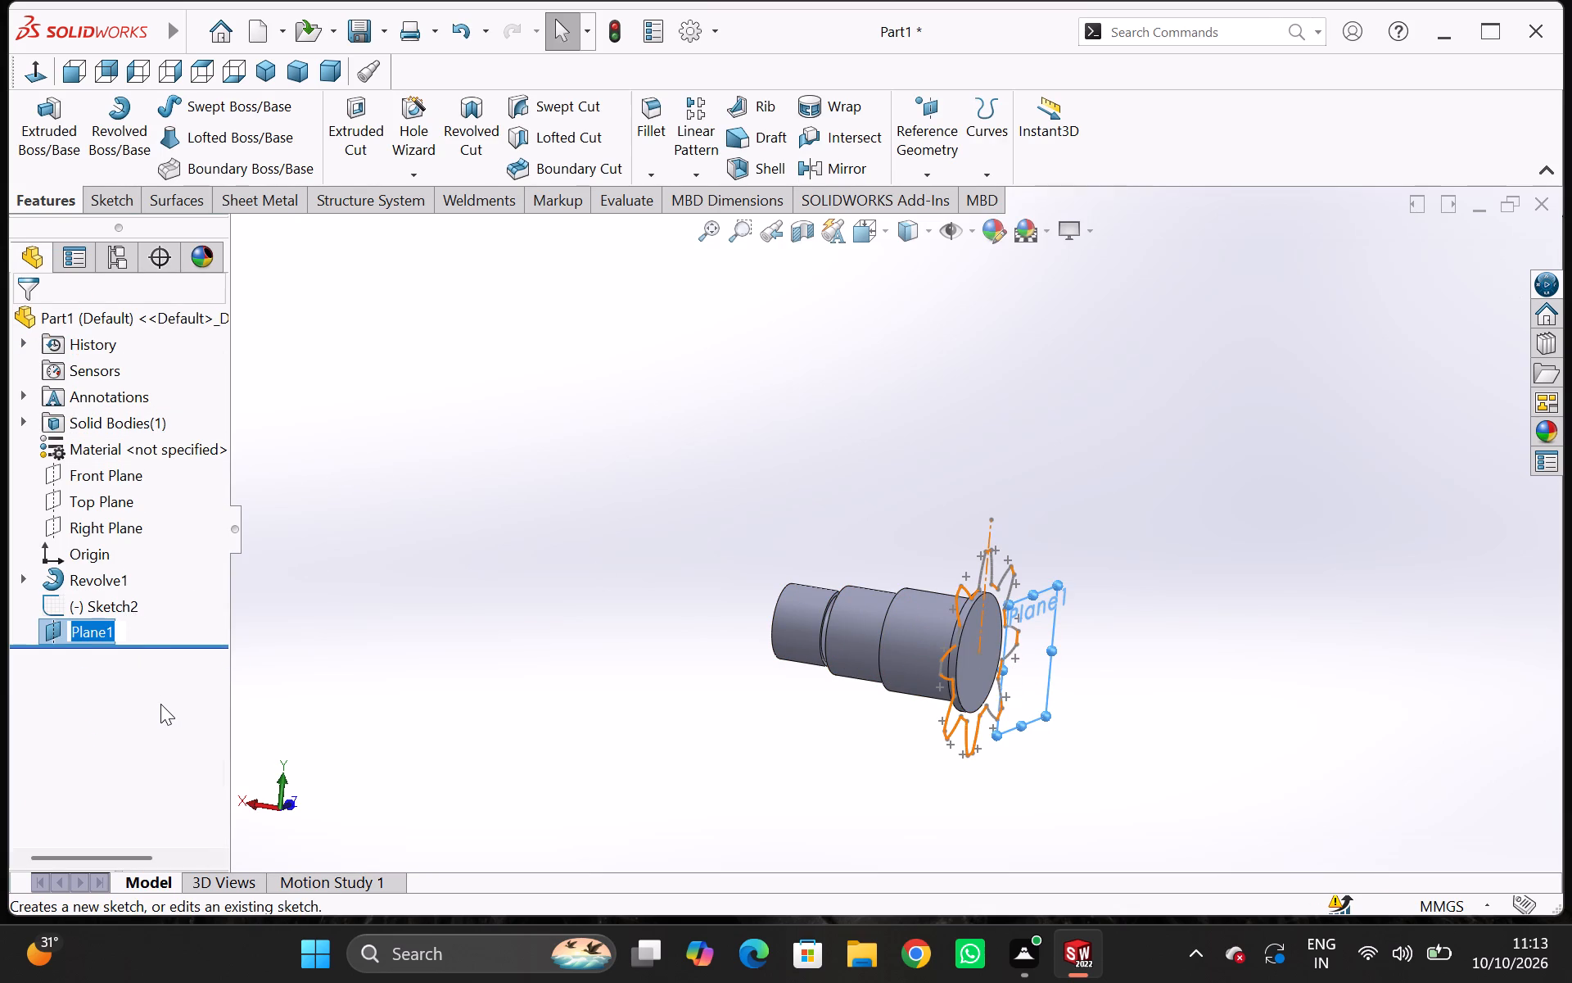
{"action": "left_click", "coordinate": [85, 635]}
{"action": "left_click", "coordinate": [93, 607]}
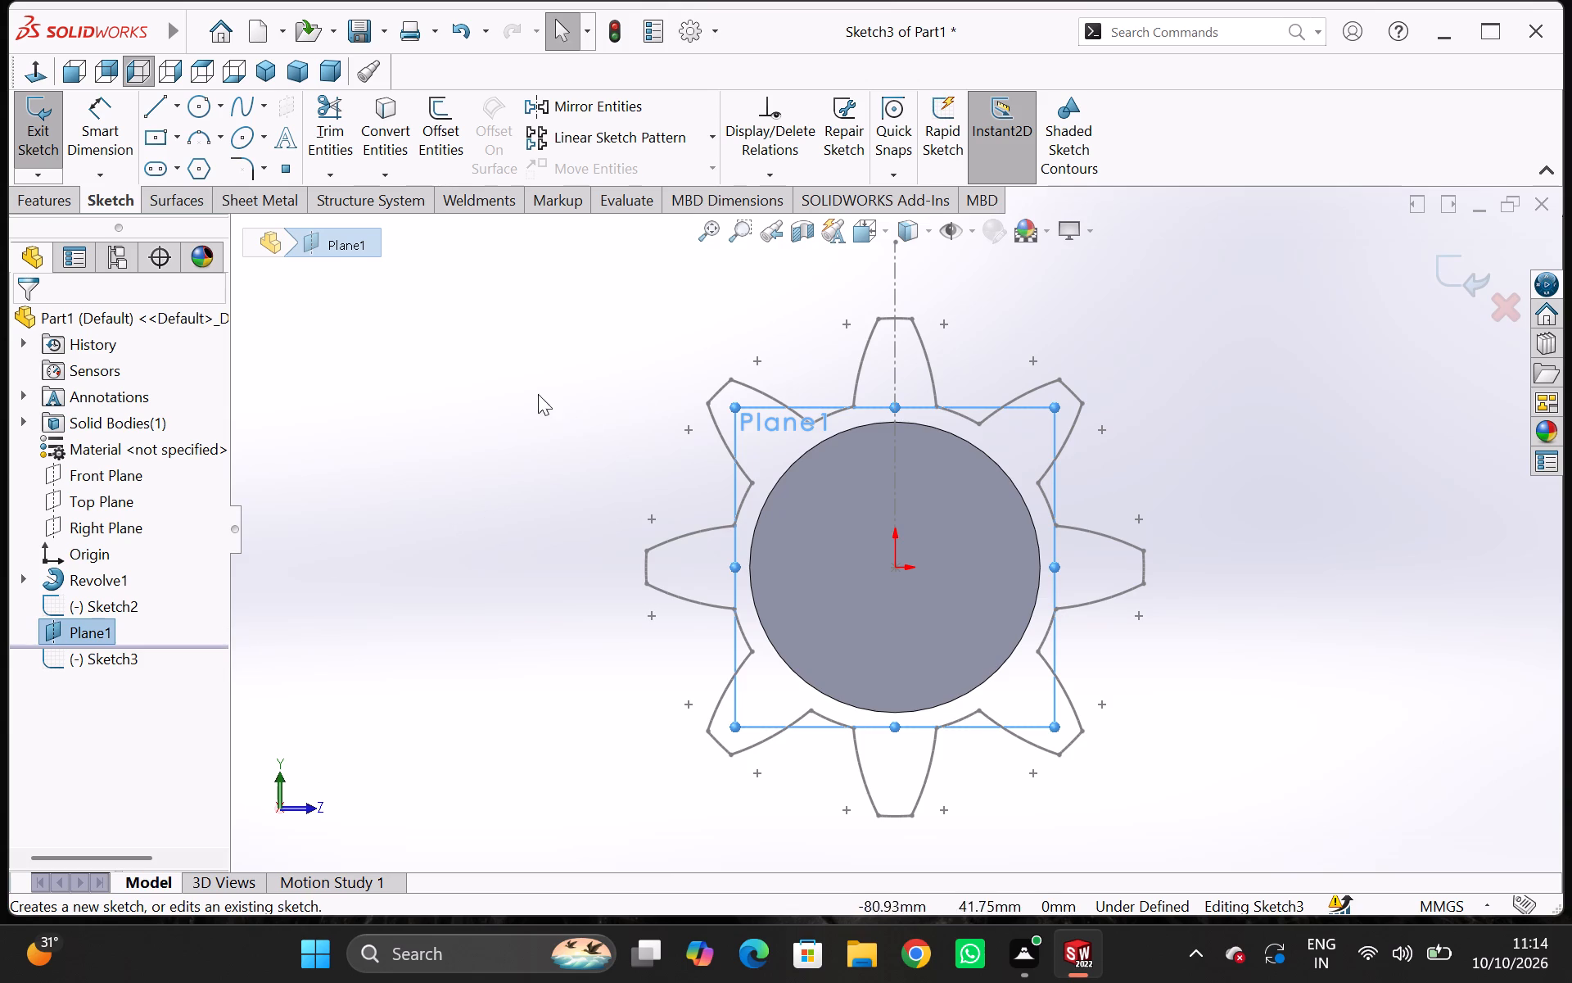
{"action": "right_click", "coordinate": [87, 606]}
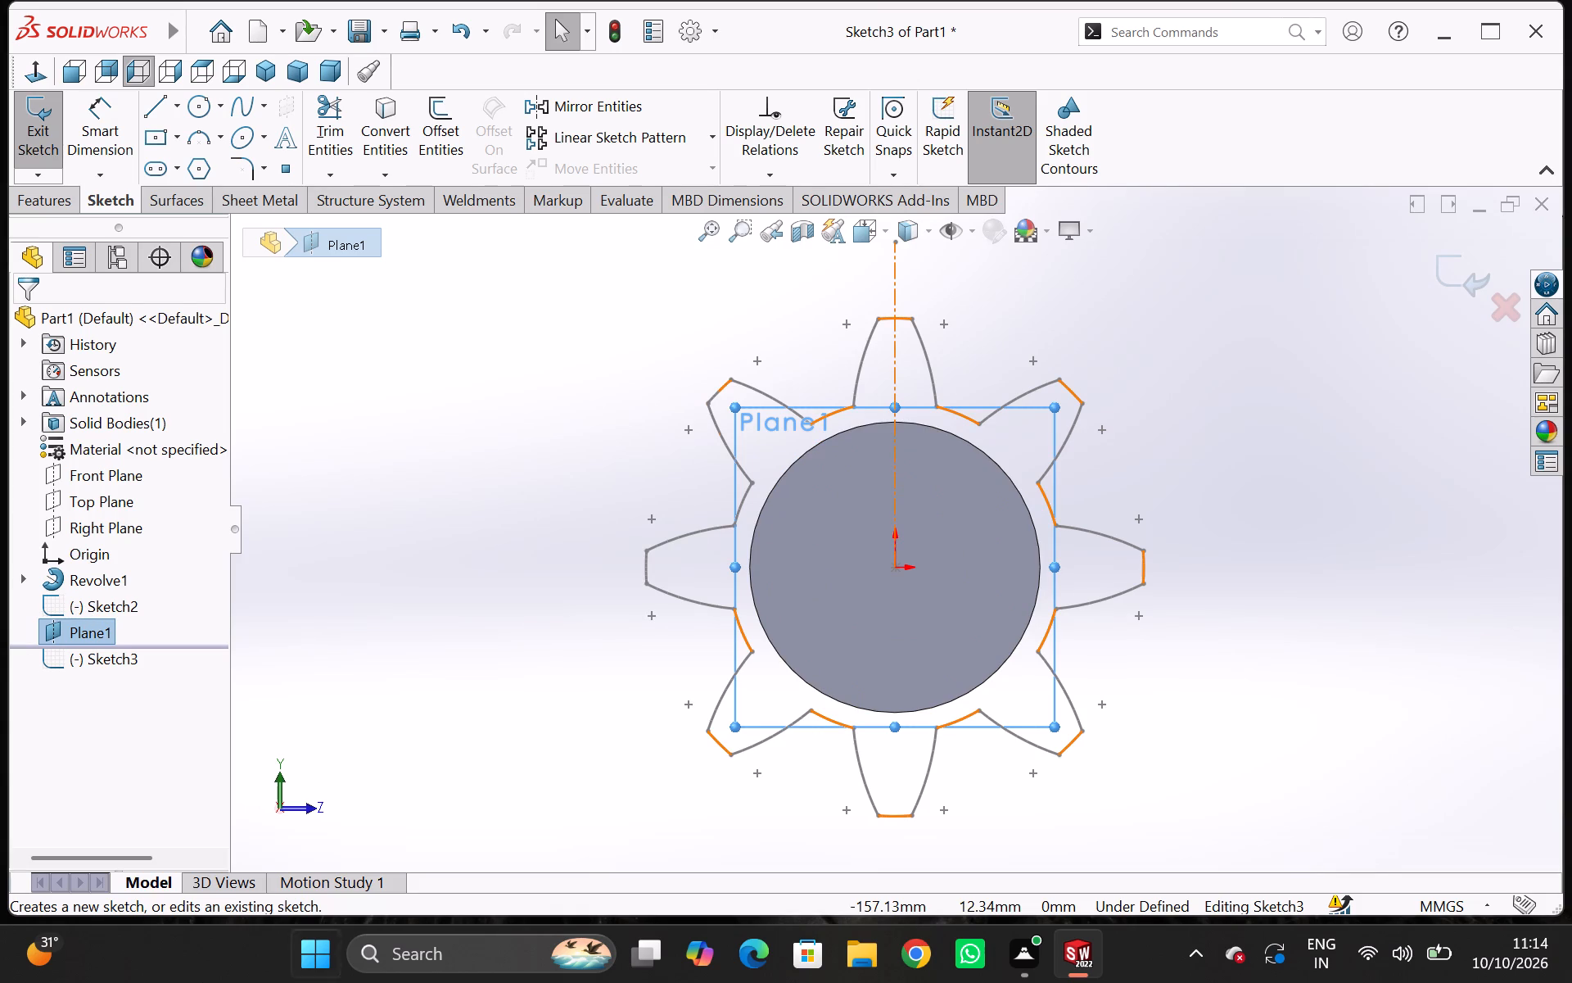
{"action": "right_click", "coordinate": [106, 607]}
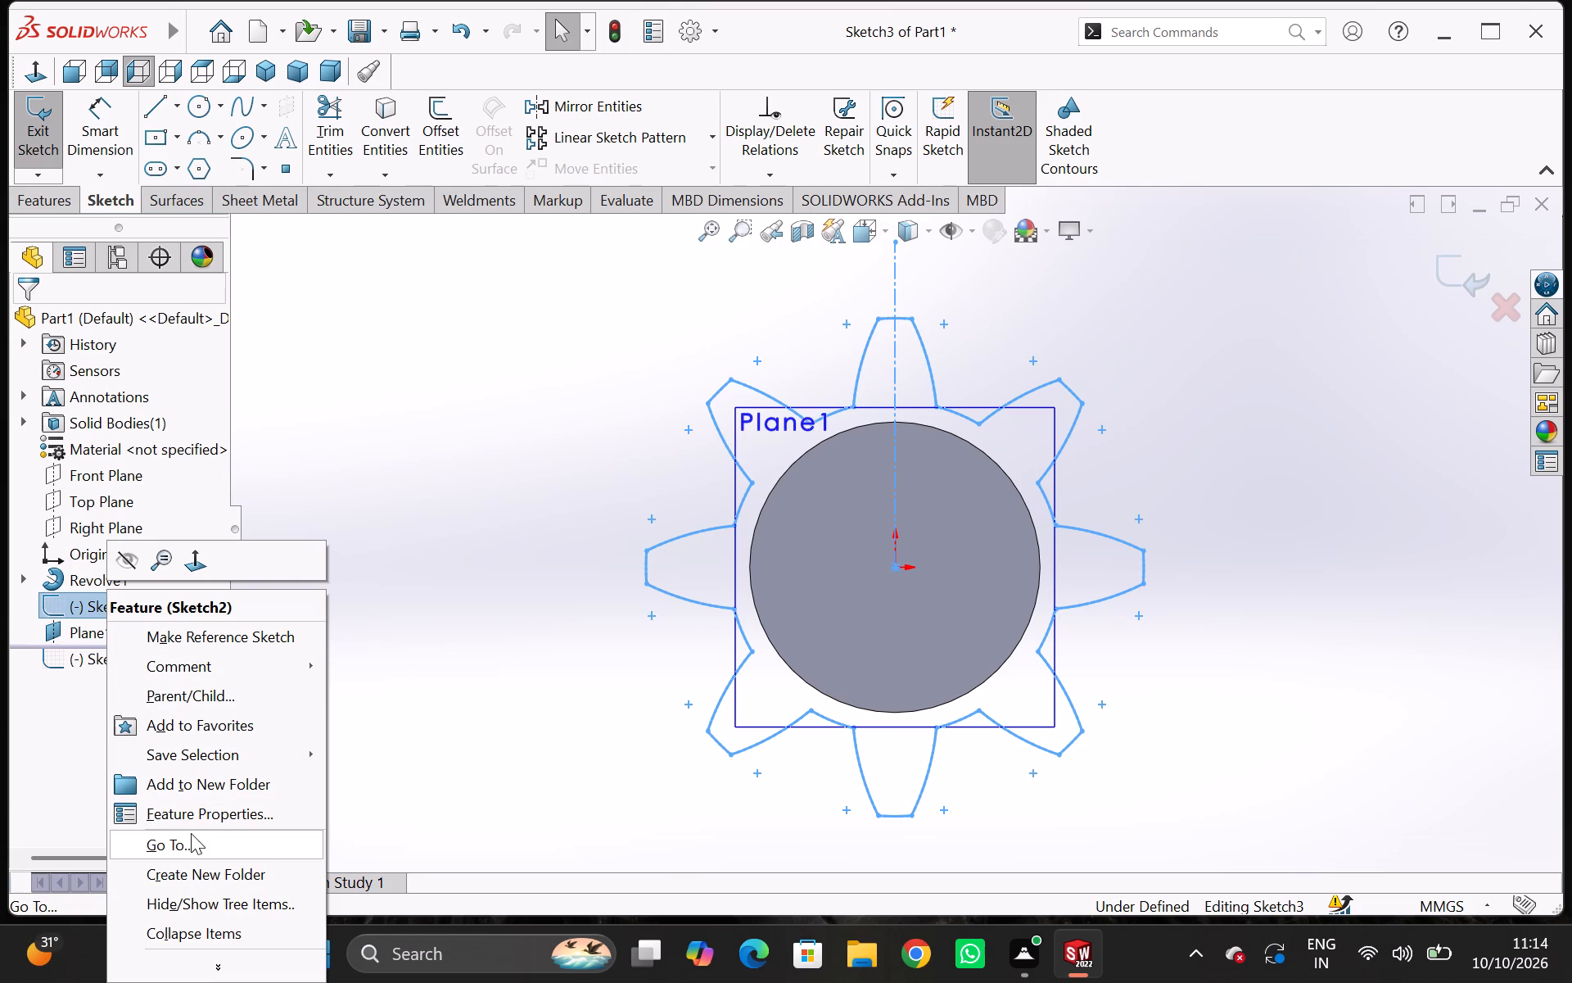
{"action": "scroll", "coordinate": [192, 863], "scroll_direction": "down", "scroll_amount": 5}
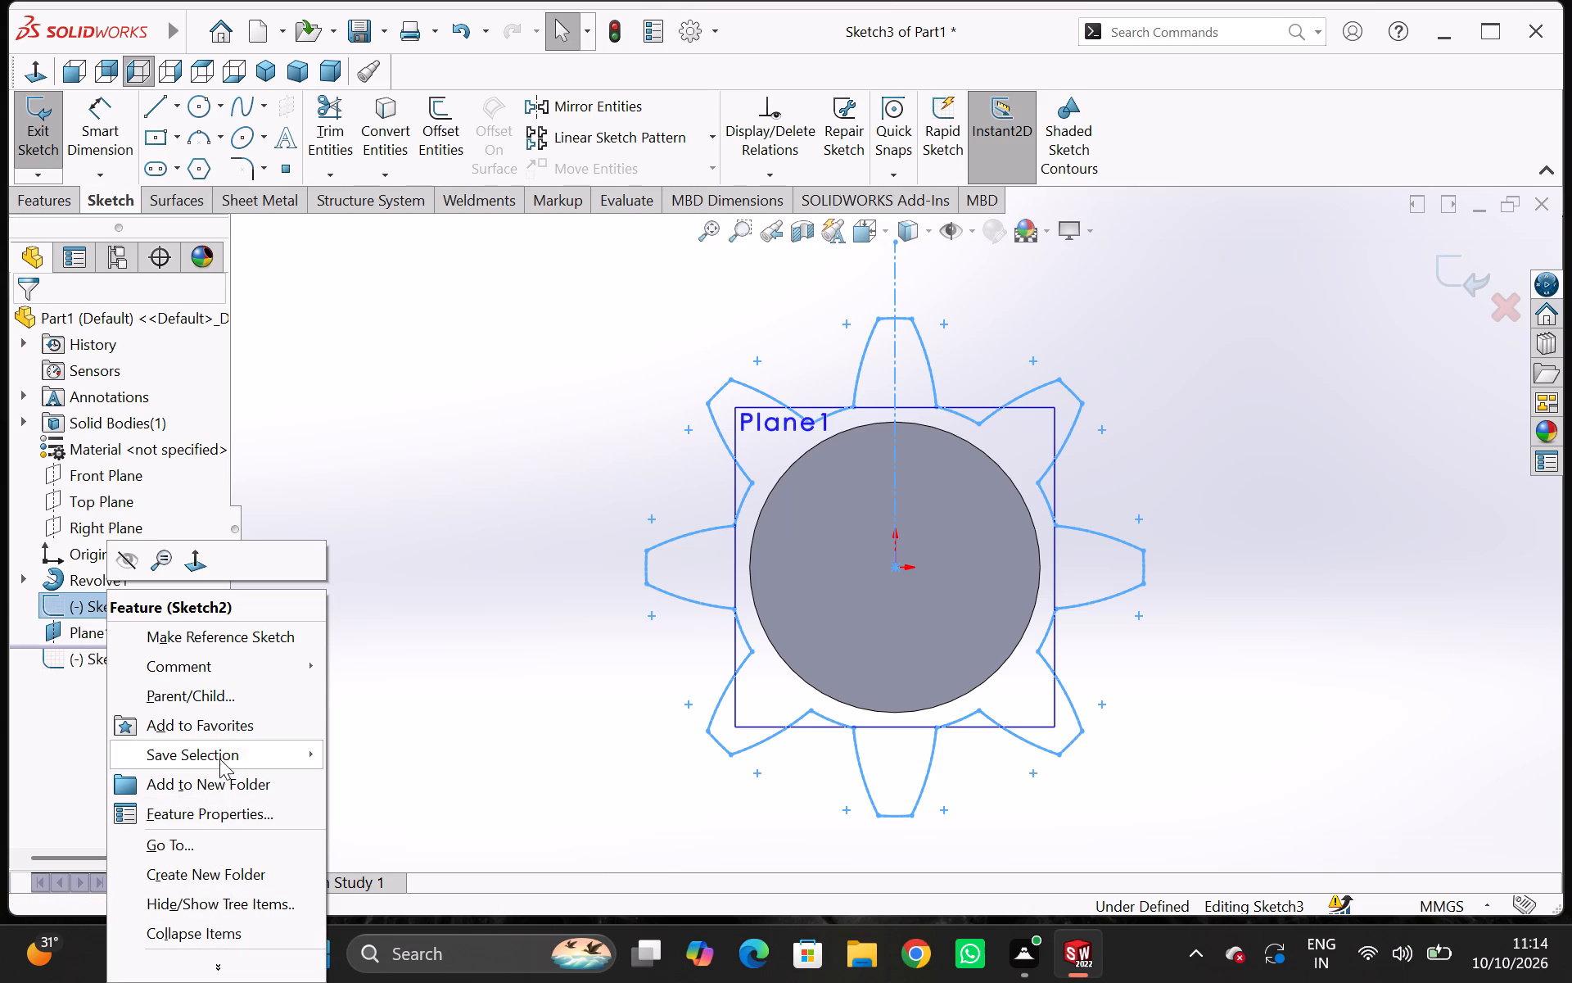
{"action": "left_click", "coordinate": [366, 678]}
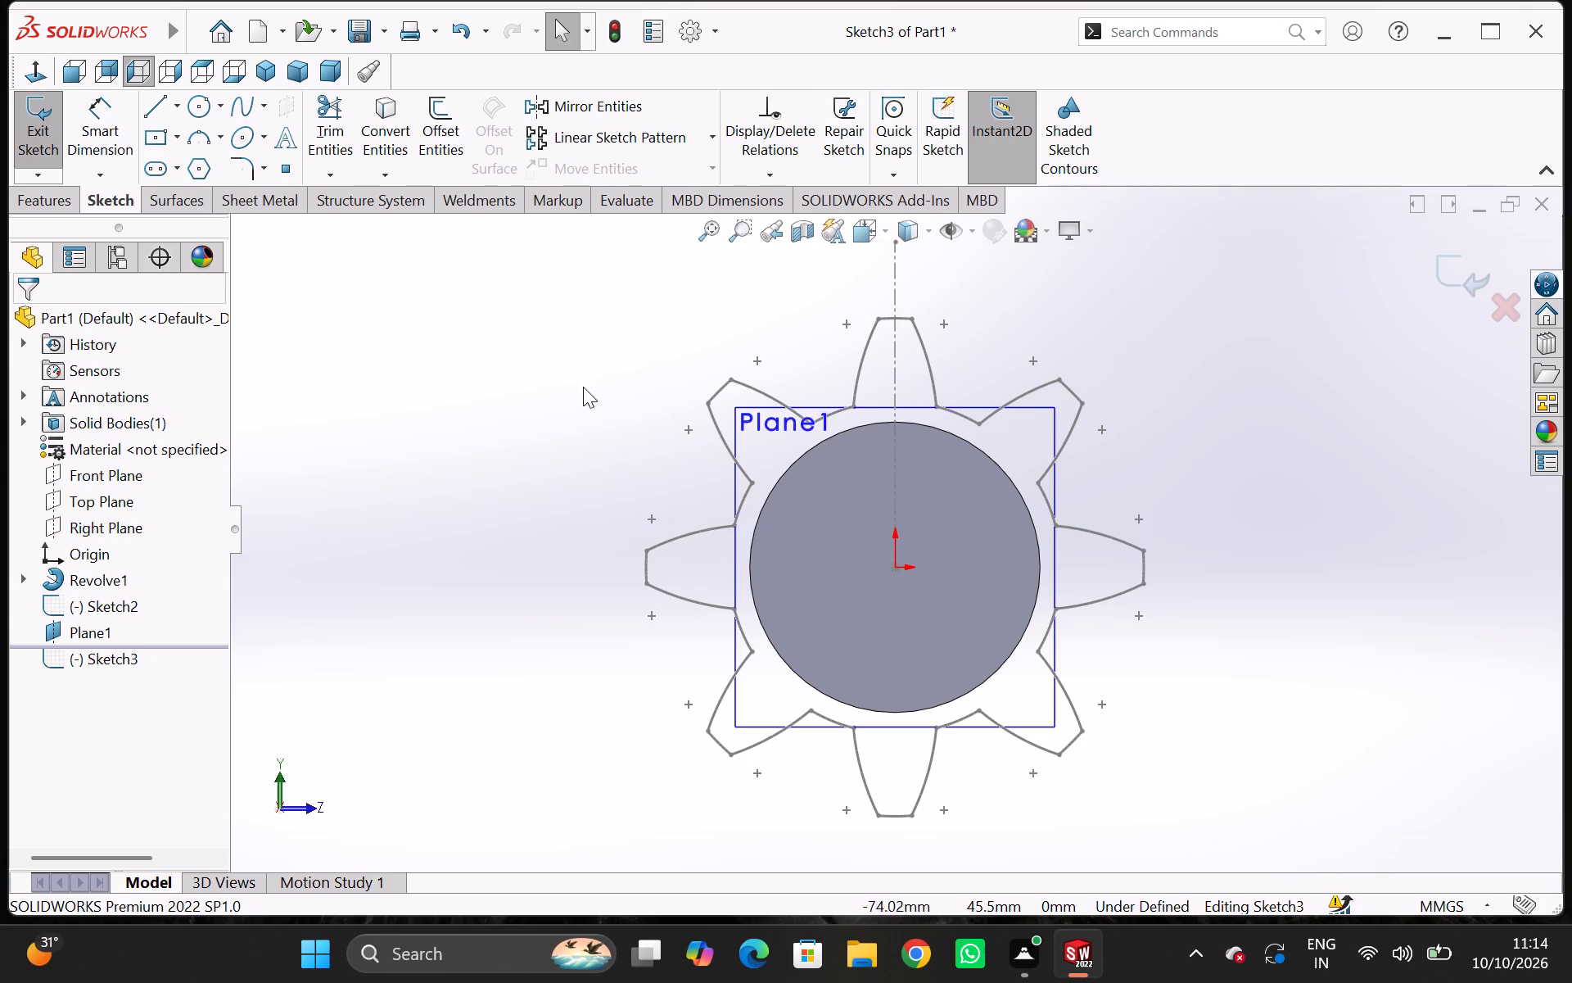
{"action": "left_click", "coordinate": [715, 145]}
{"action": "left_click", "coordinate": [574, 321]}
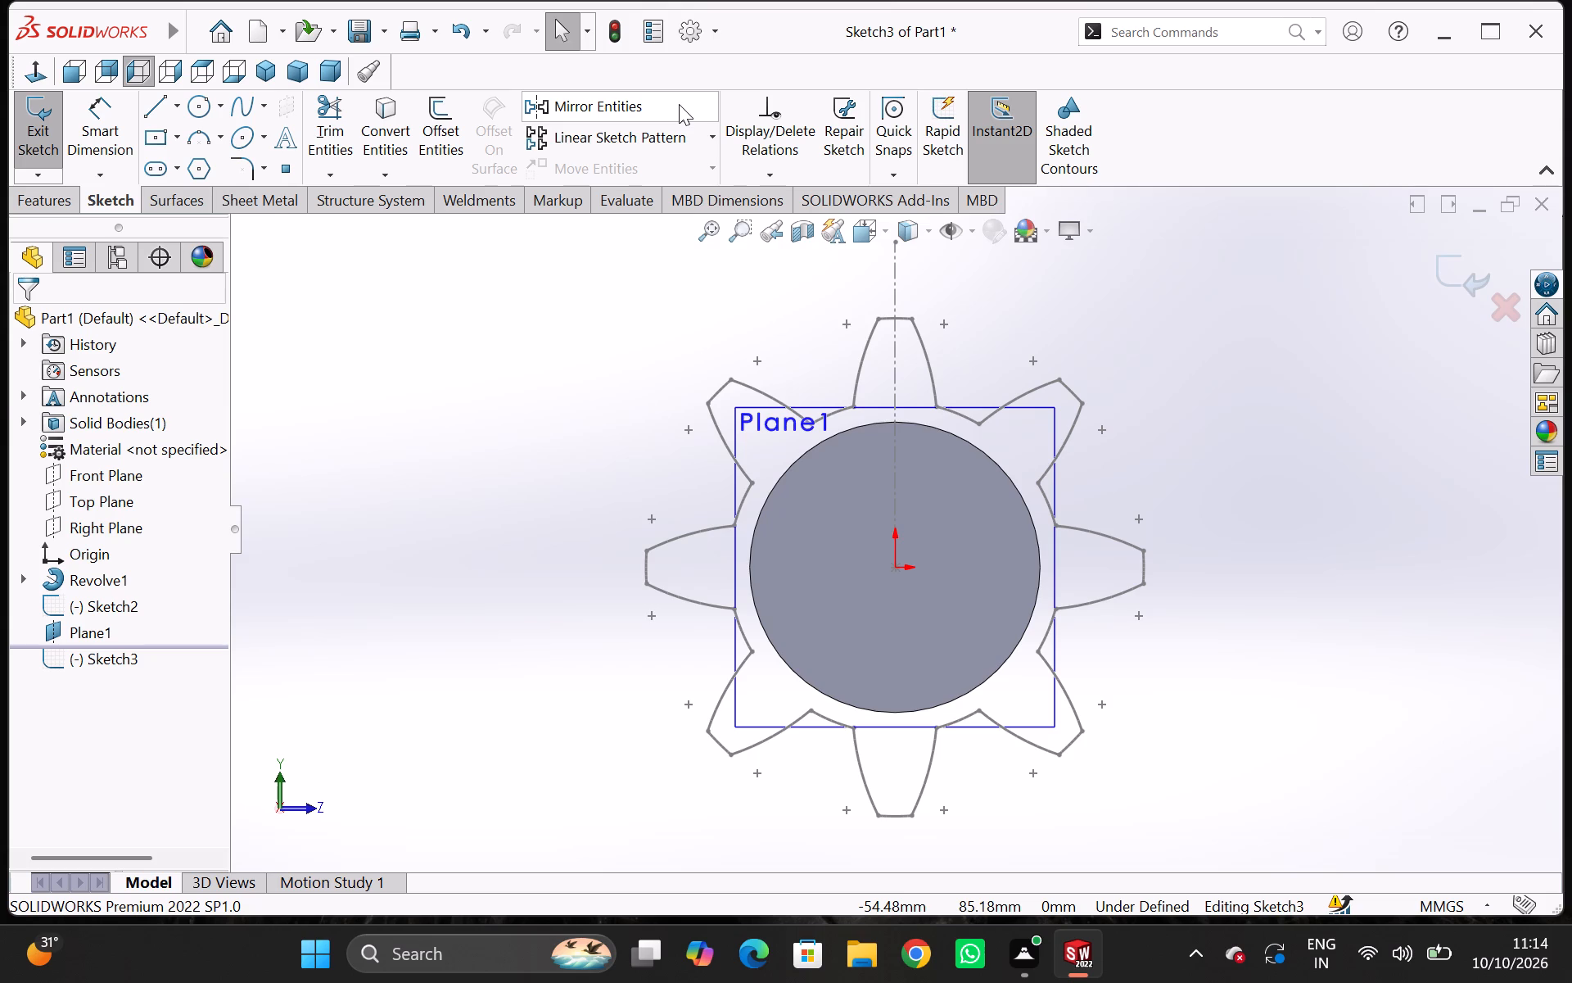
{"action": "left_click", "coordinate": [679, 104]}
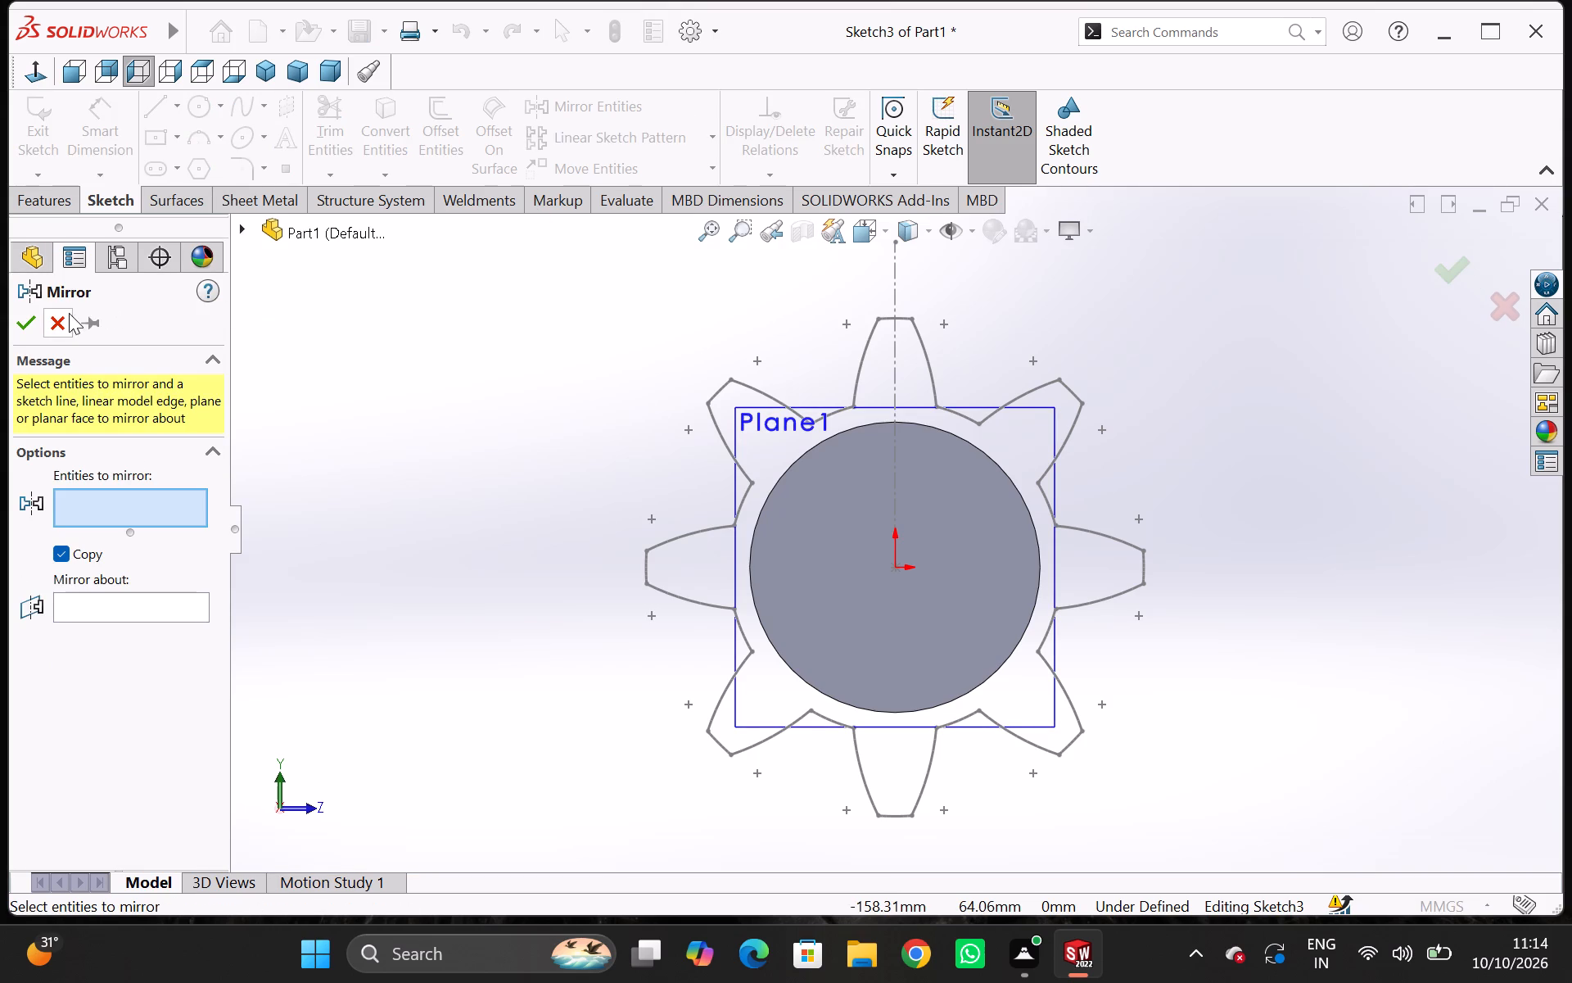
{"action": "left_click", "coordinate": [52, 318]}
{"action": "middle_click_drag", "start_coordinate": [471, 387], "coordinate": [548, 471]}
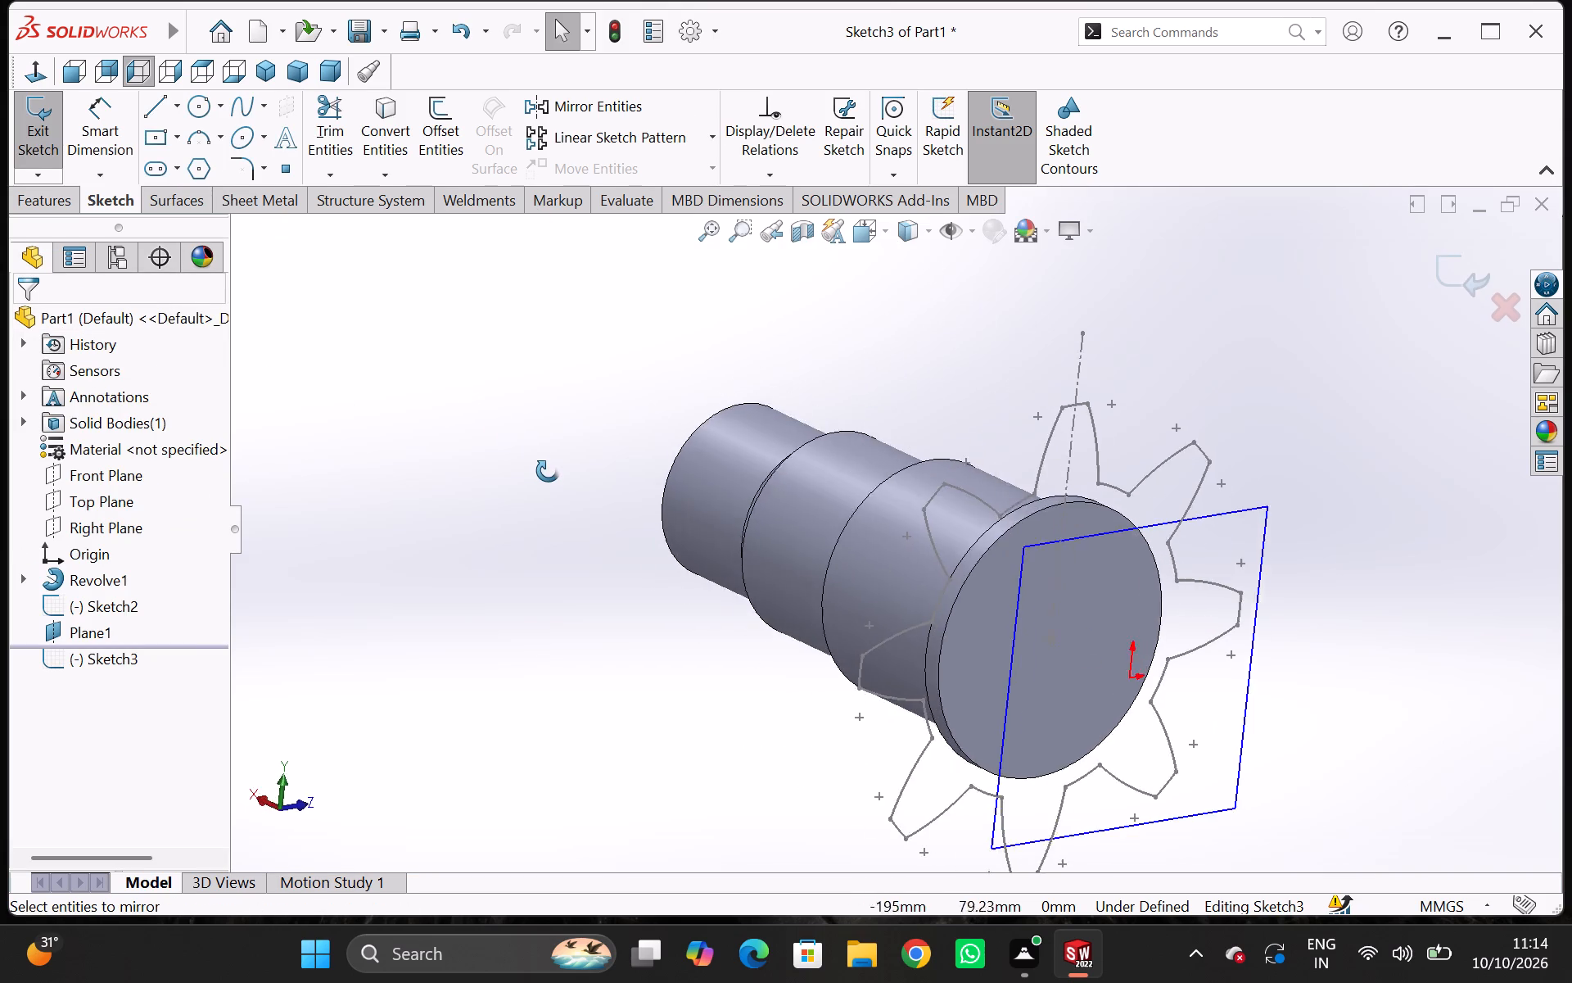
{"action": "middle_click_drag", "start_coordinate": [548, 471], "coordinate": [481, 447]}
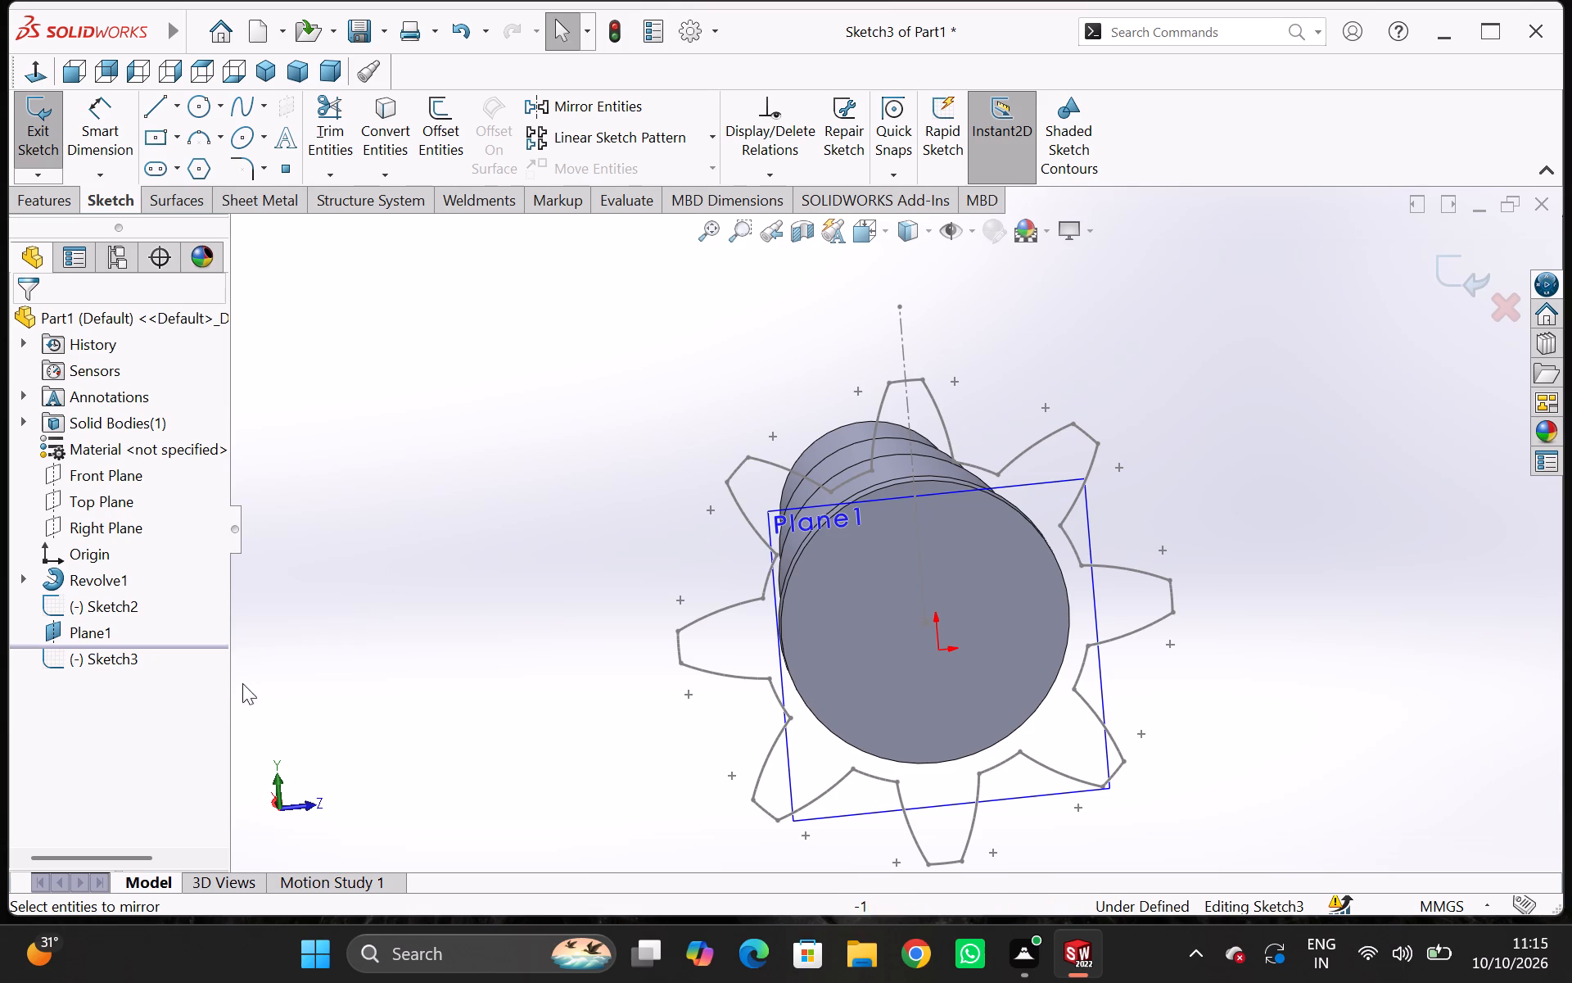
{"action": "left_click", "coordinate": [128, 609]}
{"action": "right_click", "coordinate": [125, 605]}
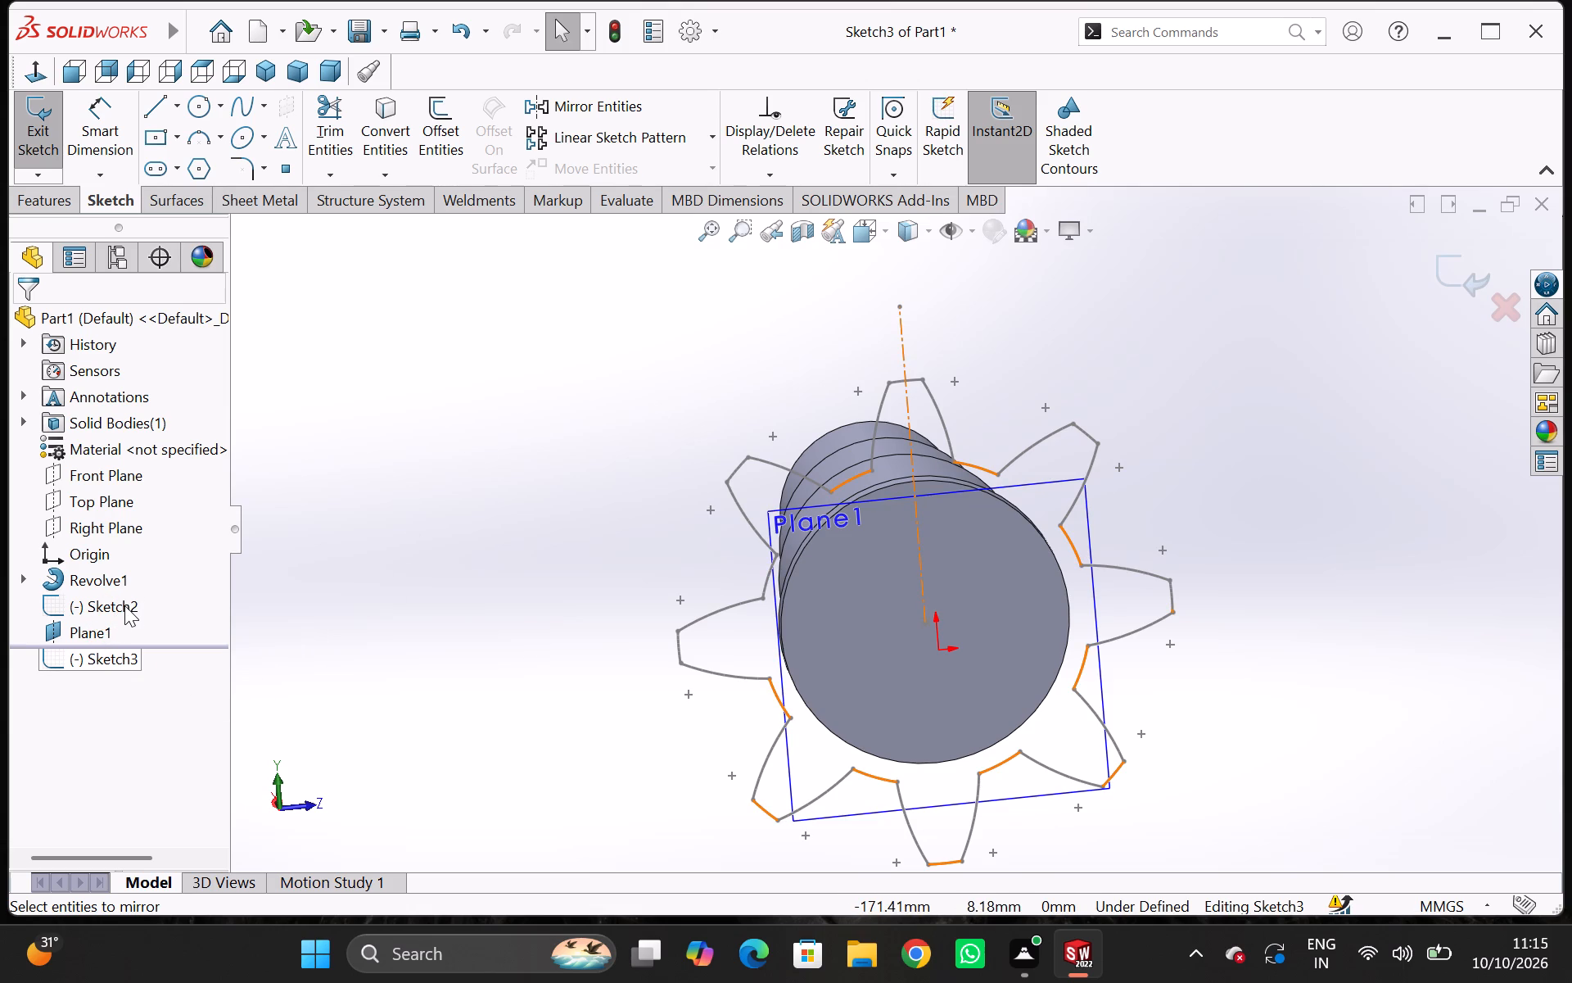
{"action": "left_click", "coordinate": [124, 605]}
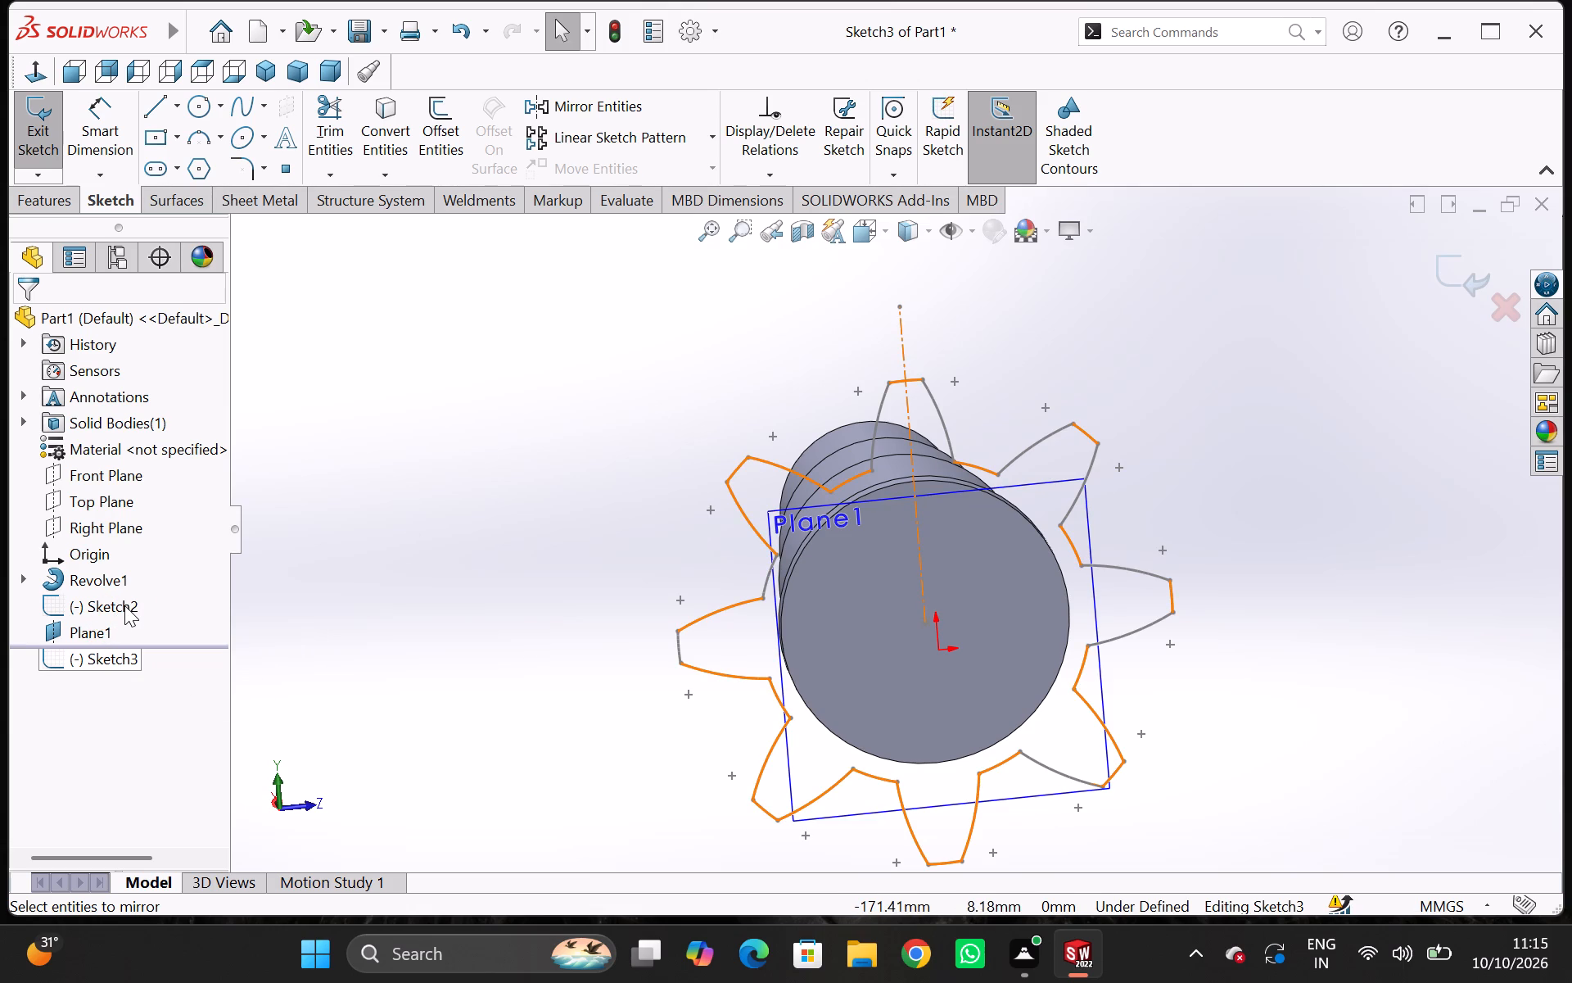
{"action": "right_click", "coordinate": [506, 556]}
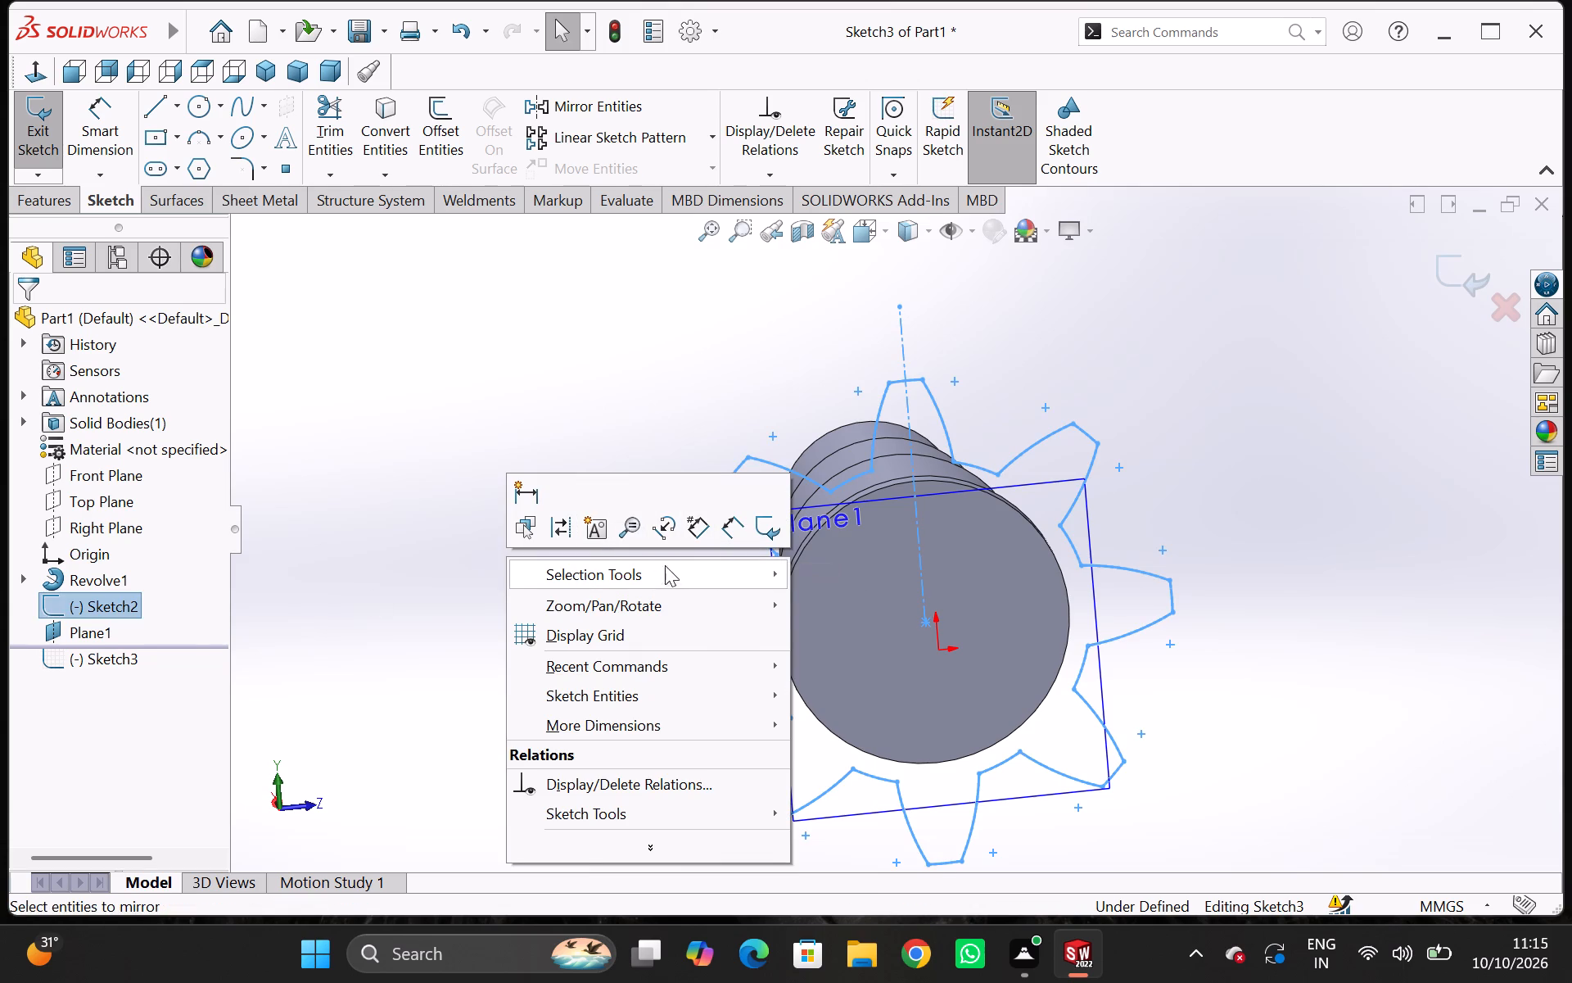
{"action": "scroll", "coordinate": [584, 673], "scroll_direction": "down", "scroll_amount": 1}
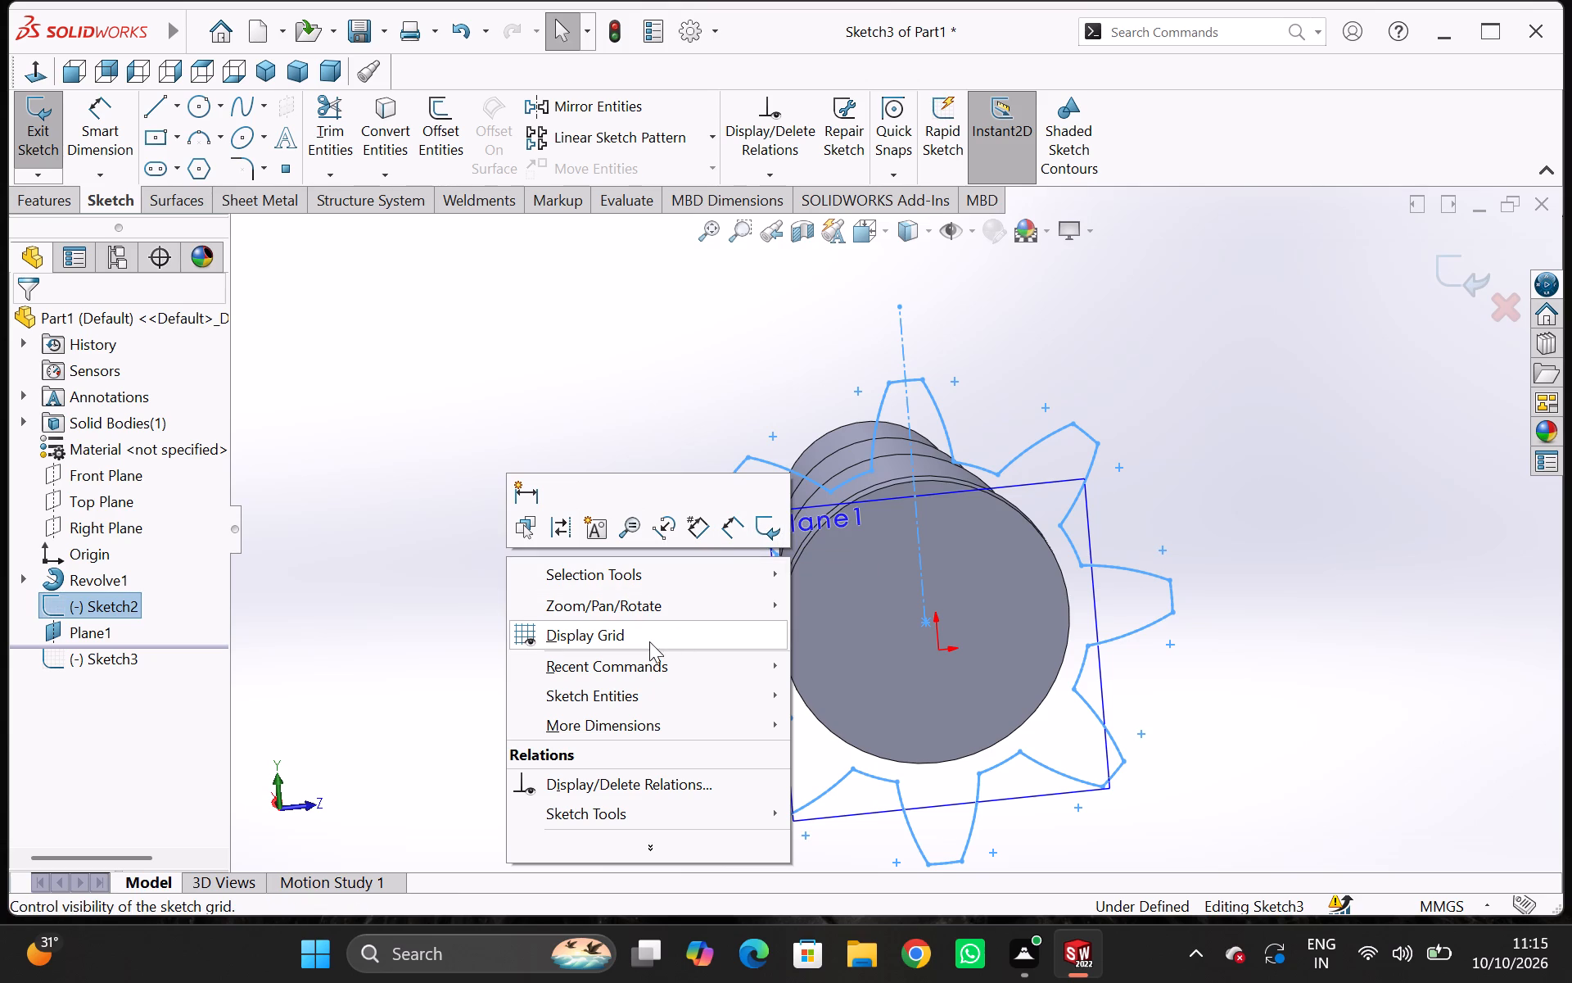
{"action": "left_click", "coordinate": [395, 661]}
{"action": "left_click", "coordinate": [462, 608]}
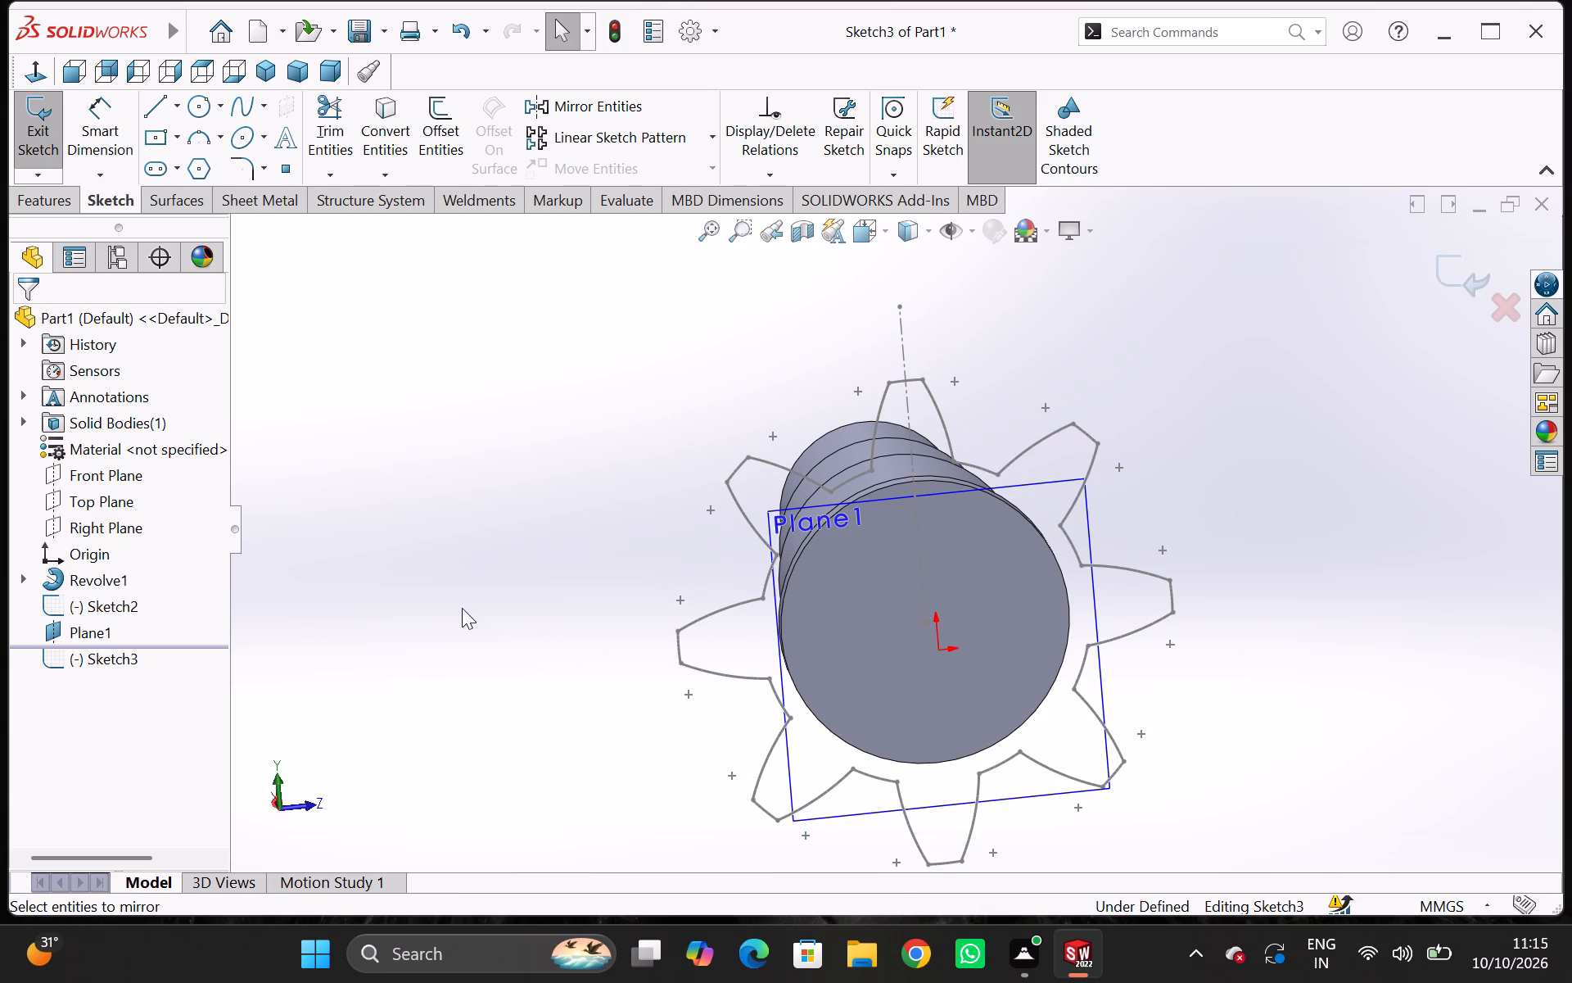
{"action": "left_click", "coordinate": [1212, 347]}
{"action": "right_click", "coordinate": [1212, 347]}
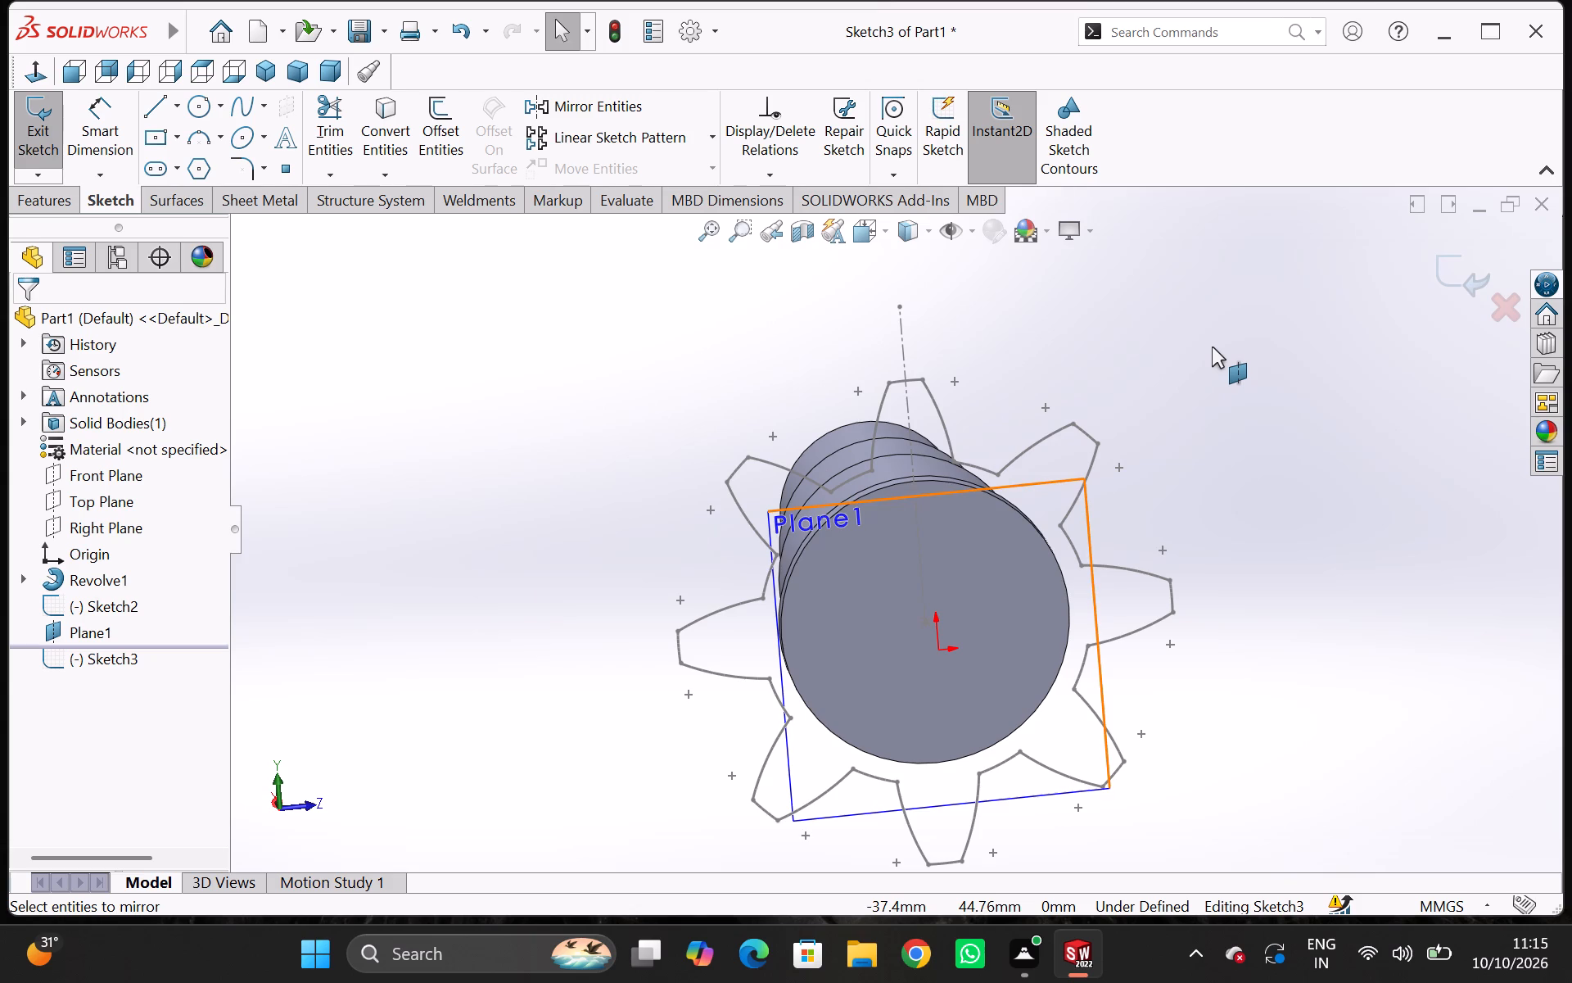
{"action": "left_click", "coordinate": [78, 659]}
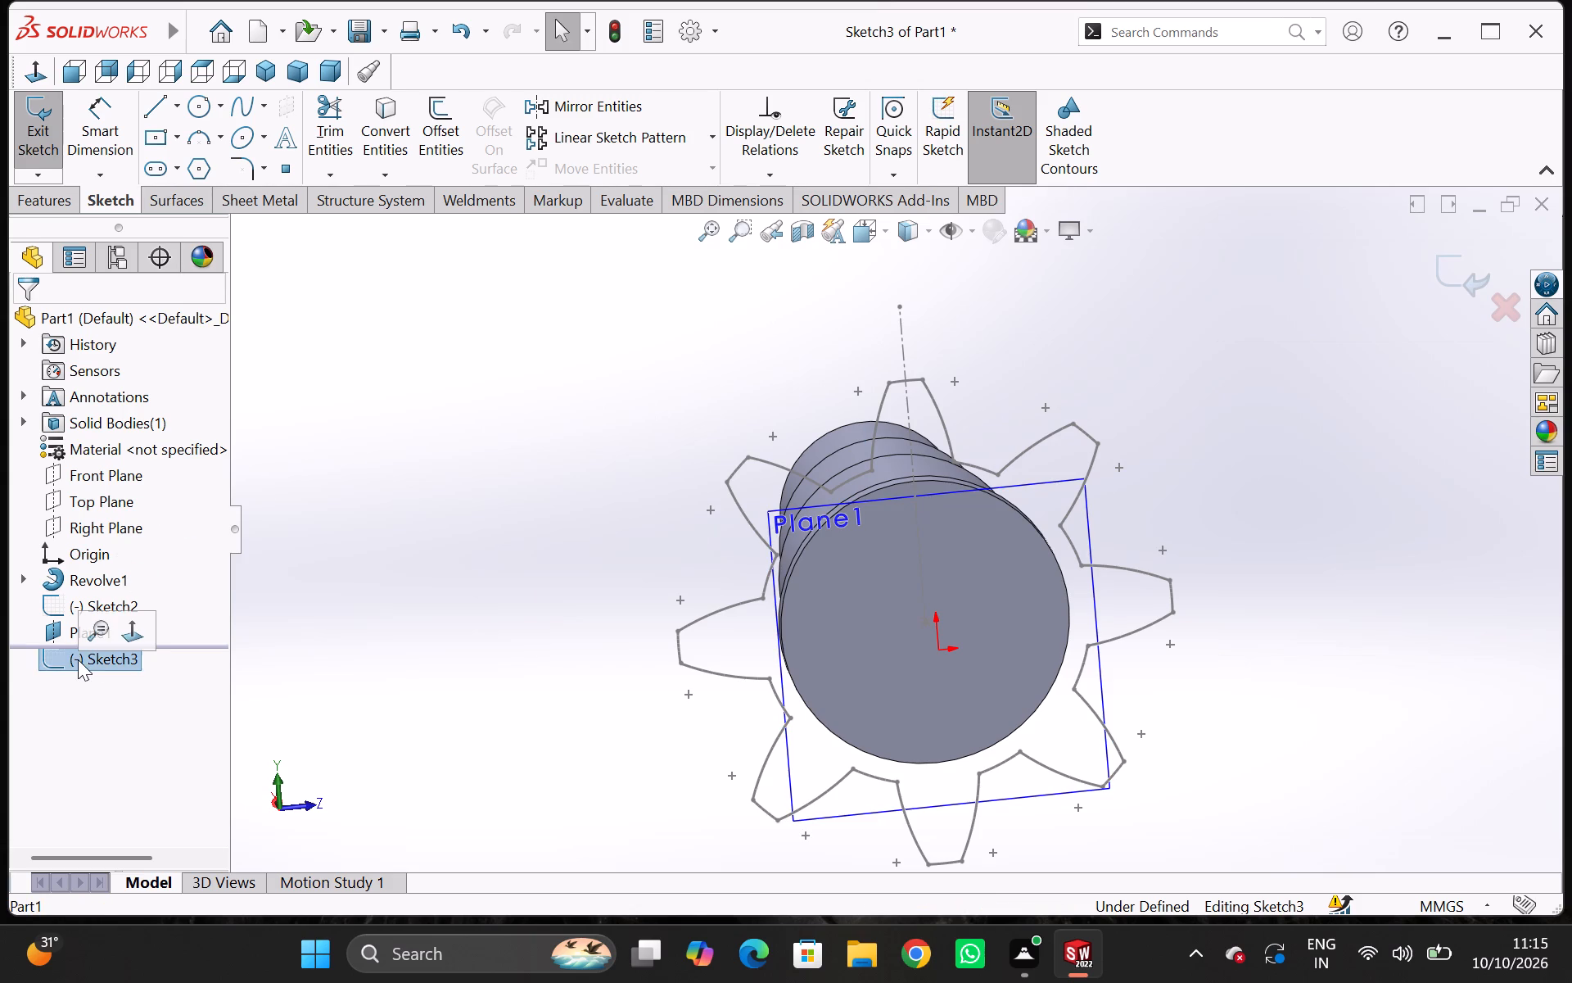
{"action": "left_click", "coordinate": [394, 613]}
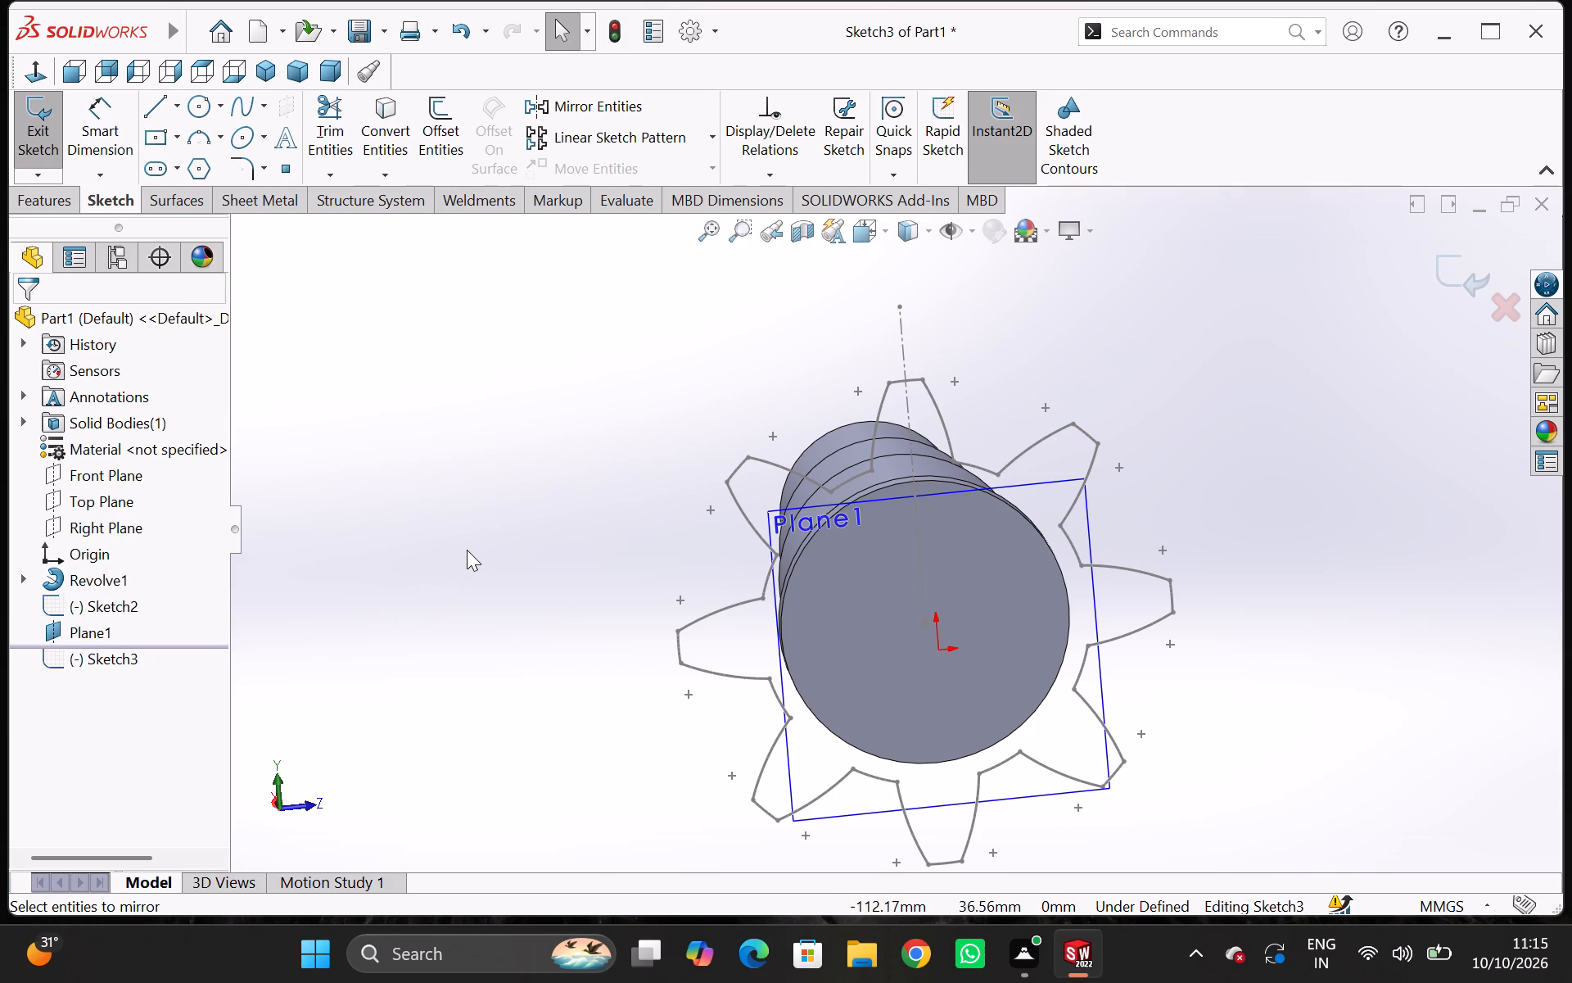
Convert the flange-end gear sketch's entities into the open sketch on the offset plane.
{"action": "right_click", "coordinate": [113, 599]}
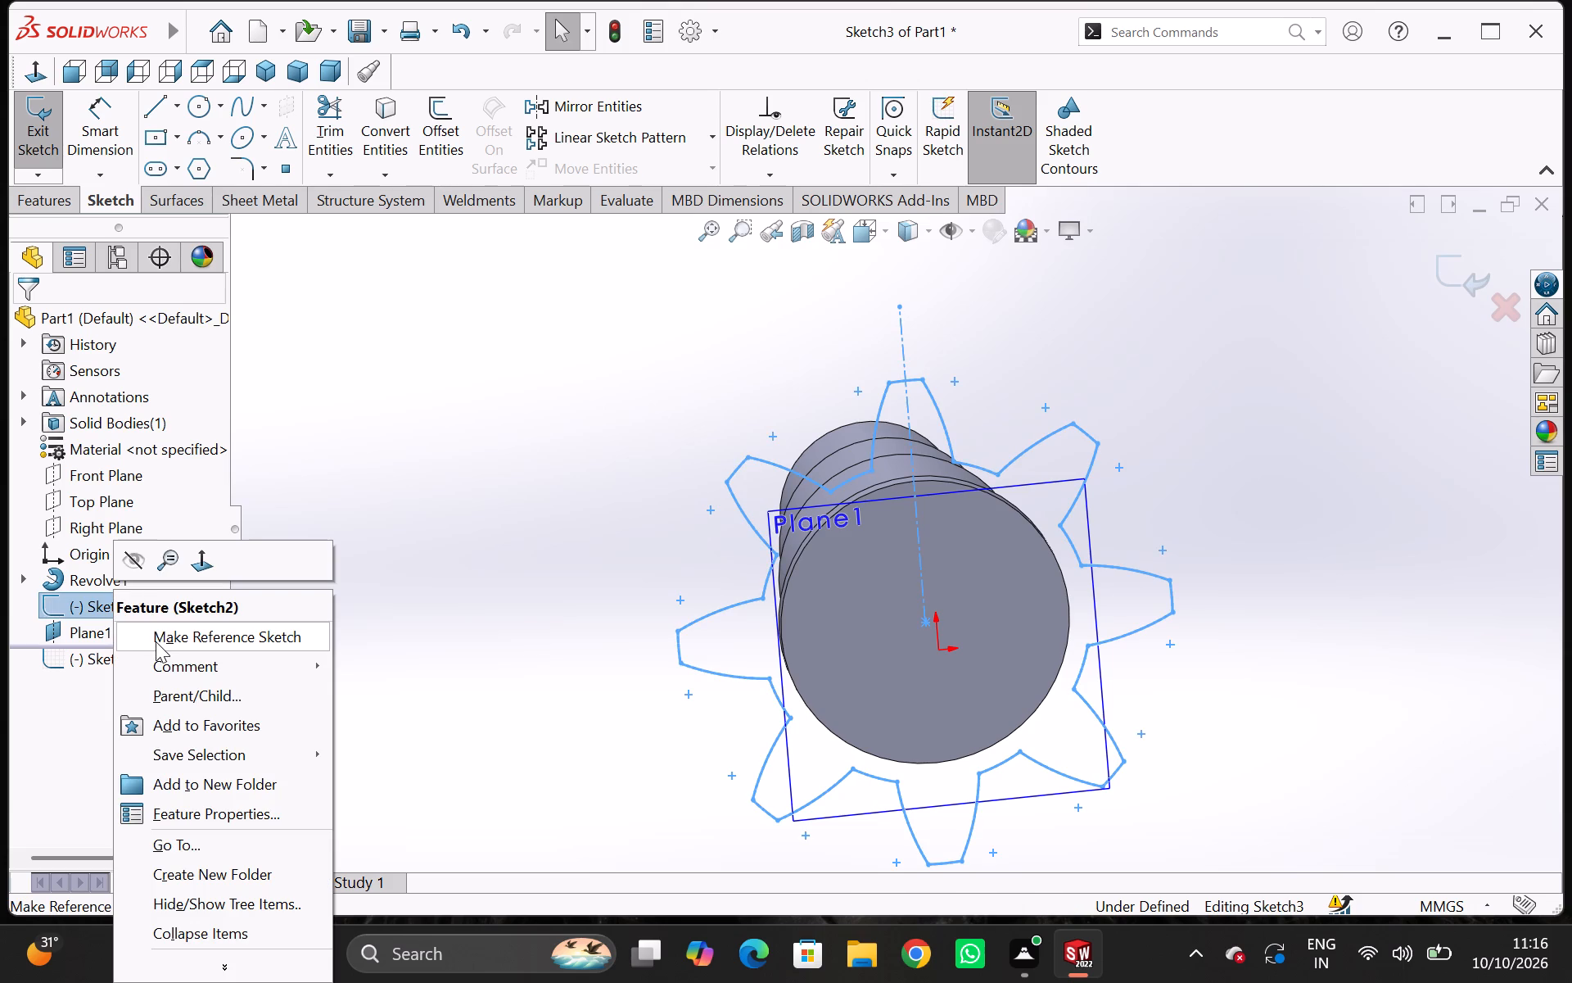
{"action": "left_click", "coordinate": [390, 114]}
Set the Scale Entities factor to 0.75 and try scaling with only the sketch origin point chosen.
{"action": "middle_click_drag", "start_coordinate": [569, 424], "coordinate": [583, 428]}
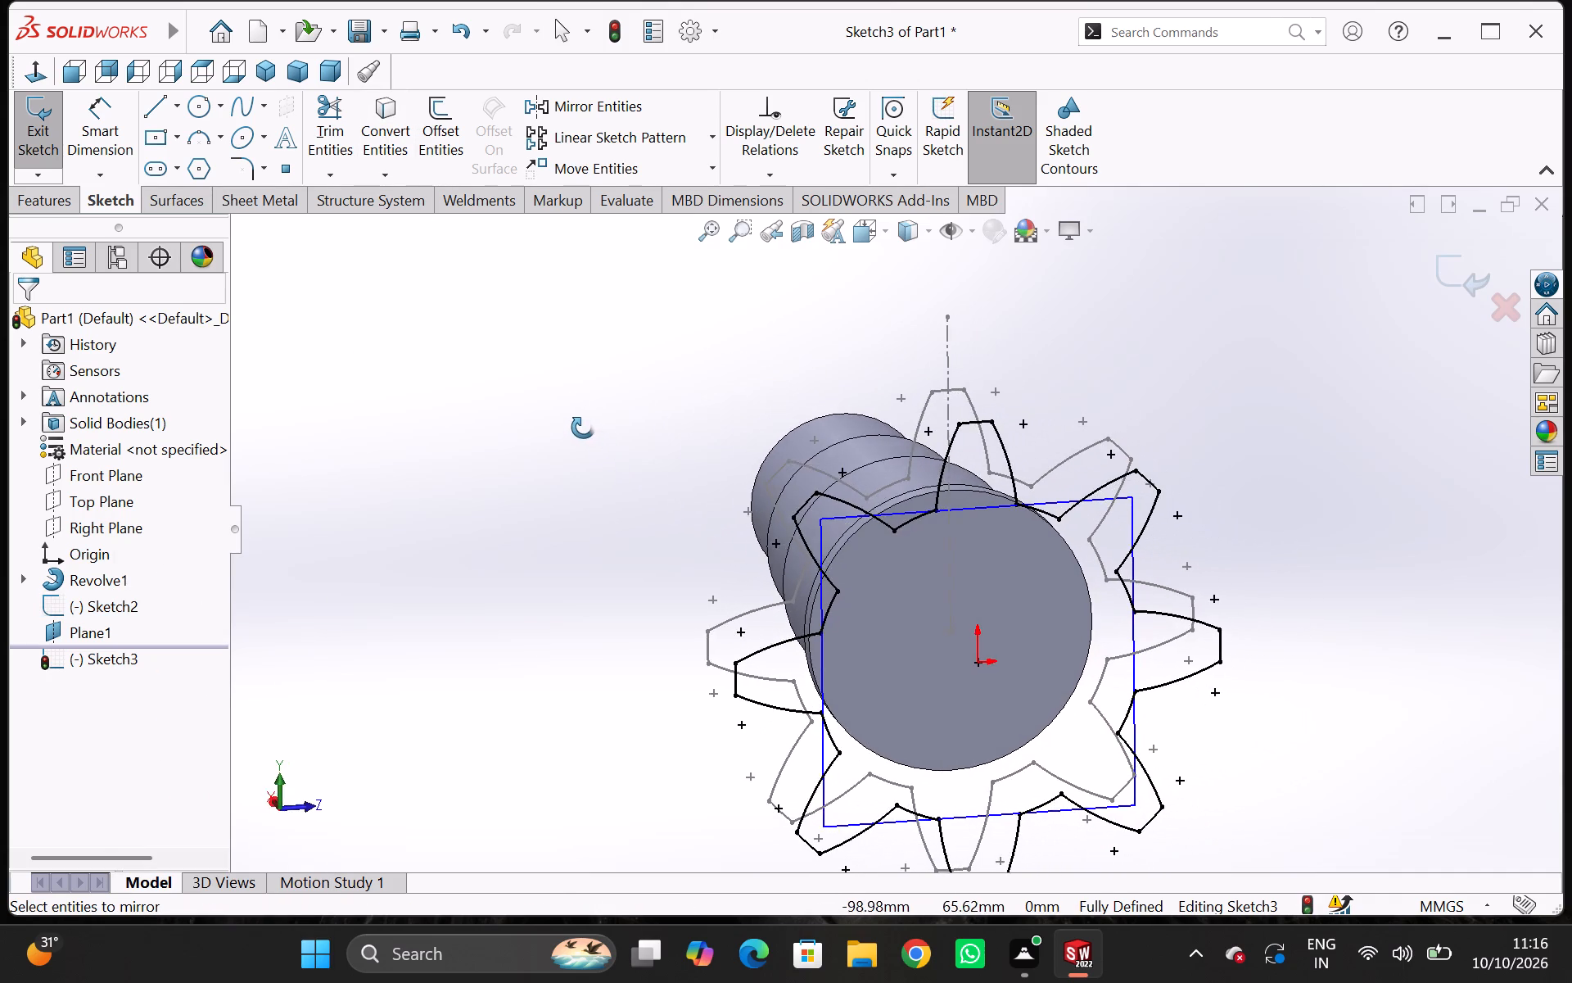
{"action": "middle_click_drag", "start_coordinate": [583, 428], "coordinate": [607, 425]}
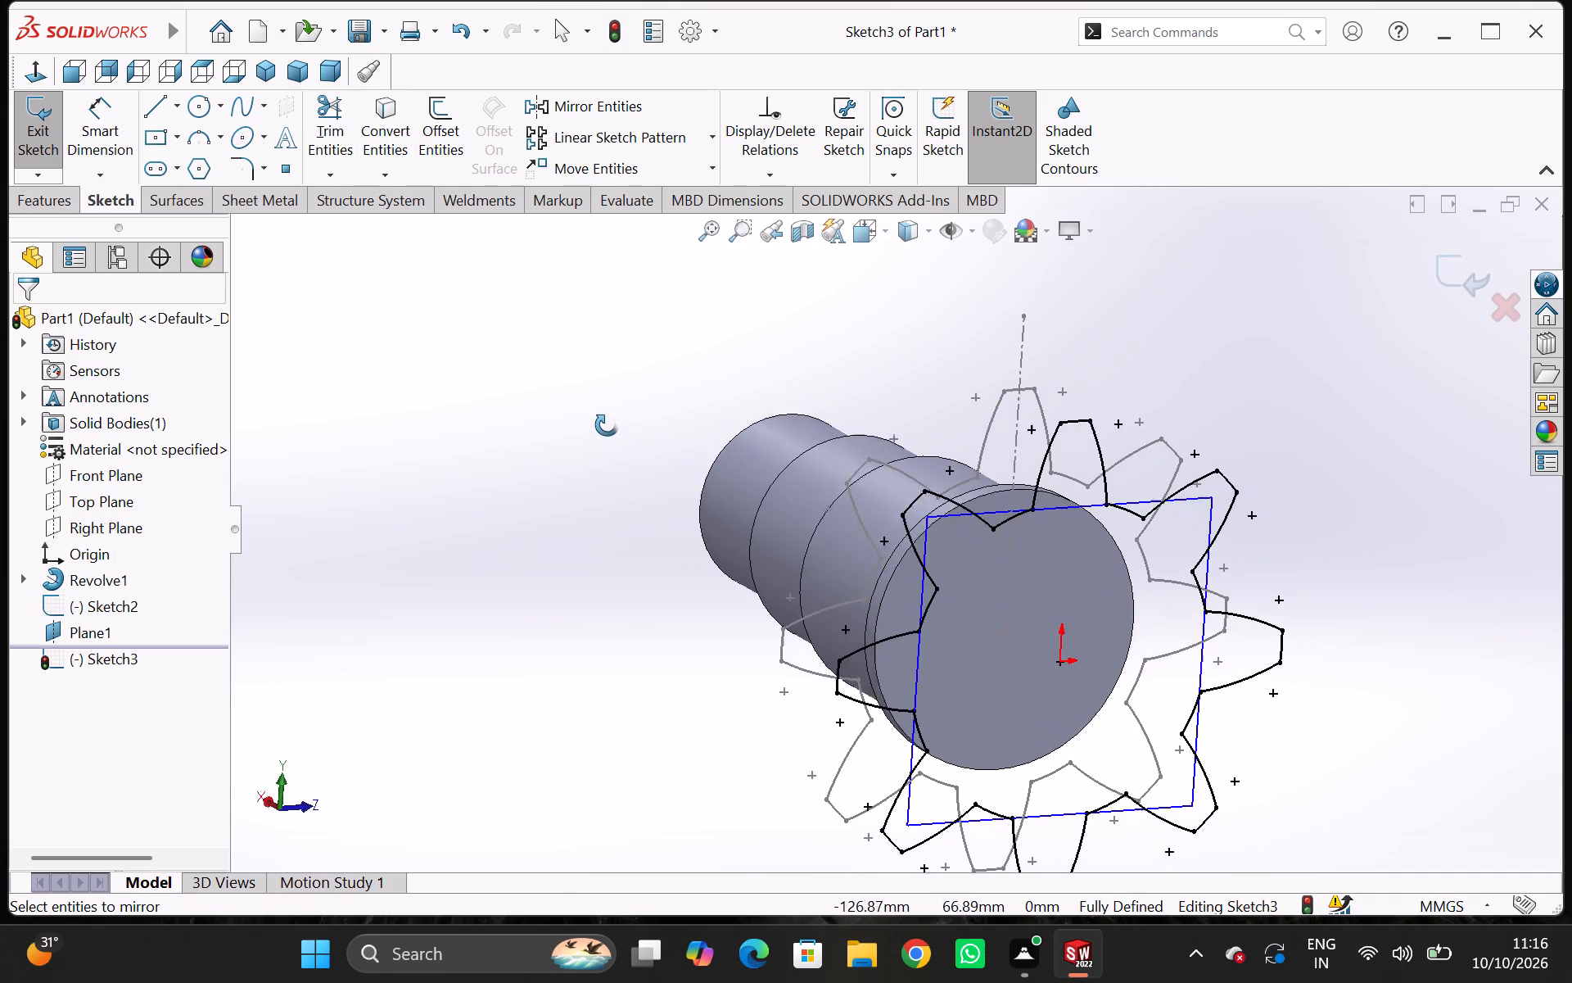
{"action": "middle_click_drag", "start_coordinate": [607, 425], "coordinate": [596, 424]}
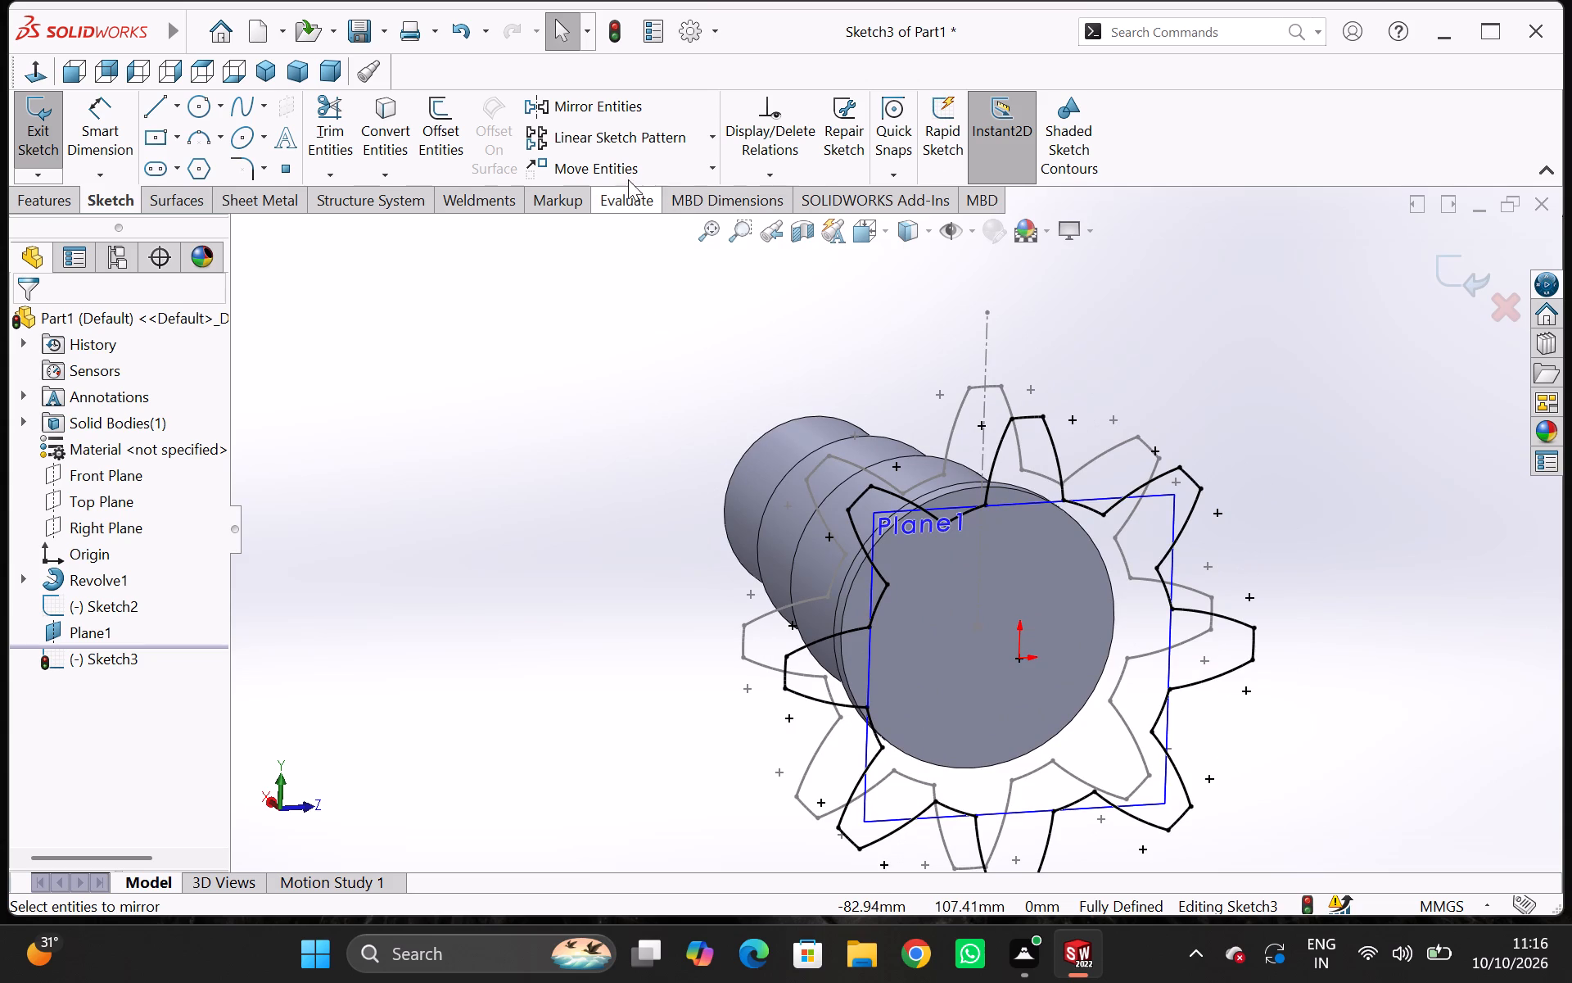
{"action": "left_click", "coordinate": [709, 172]}
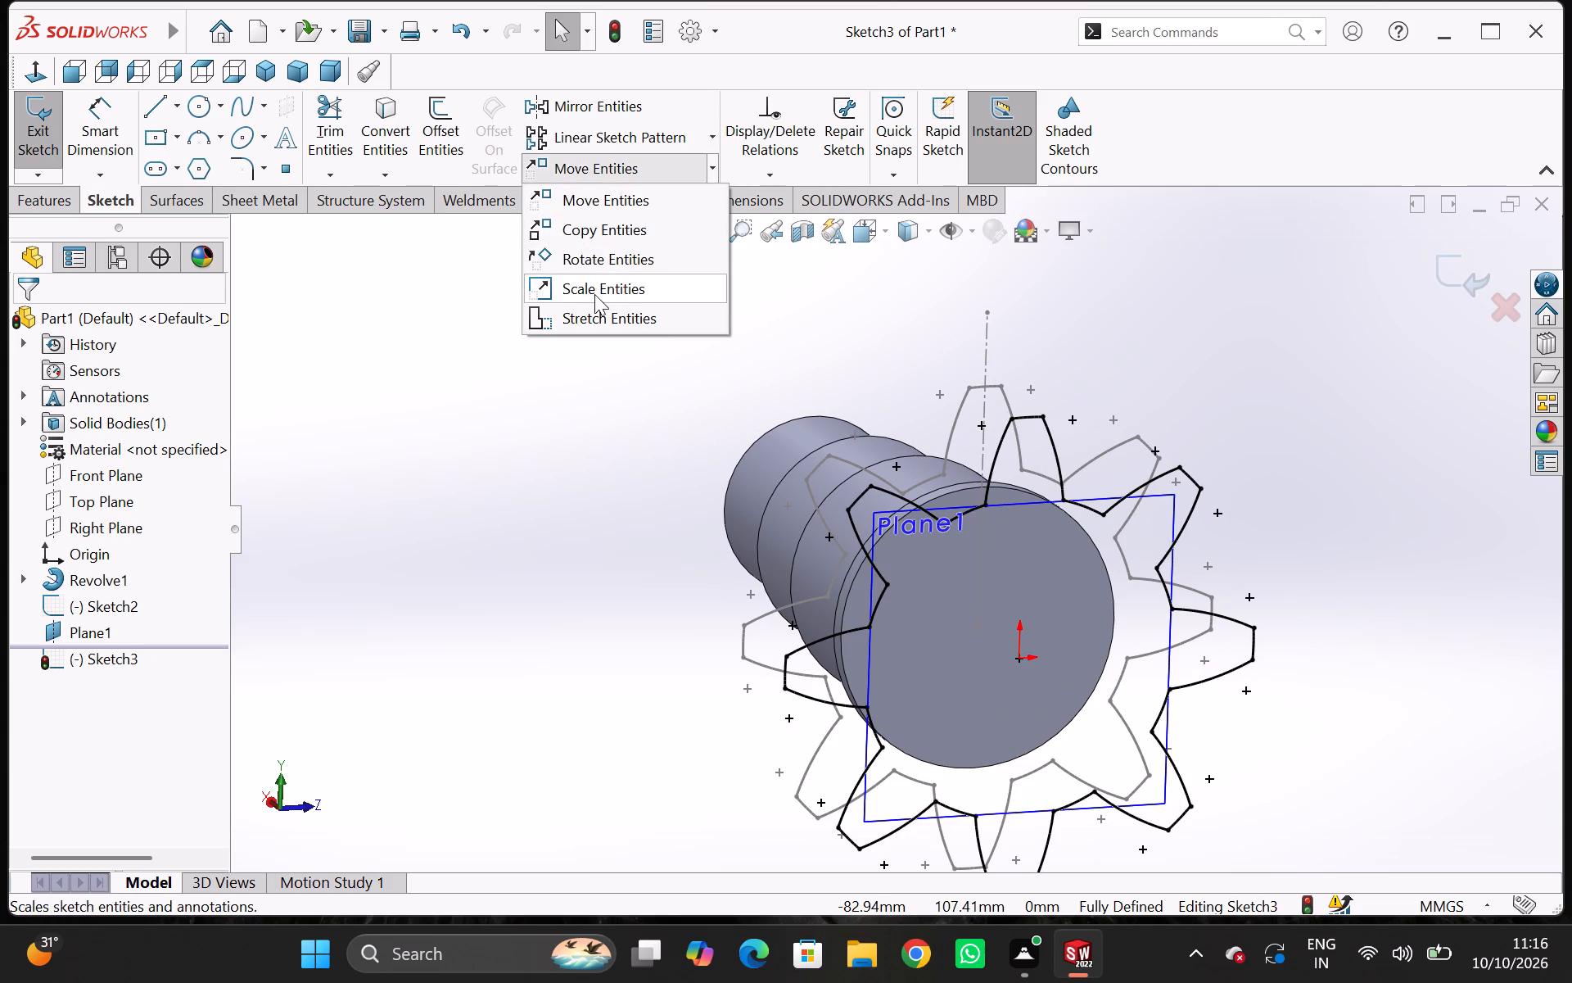
{"action": "left_click", "coordinate": [594, 294]}
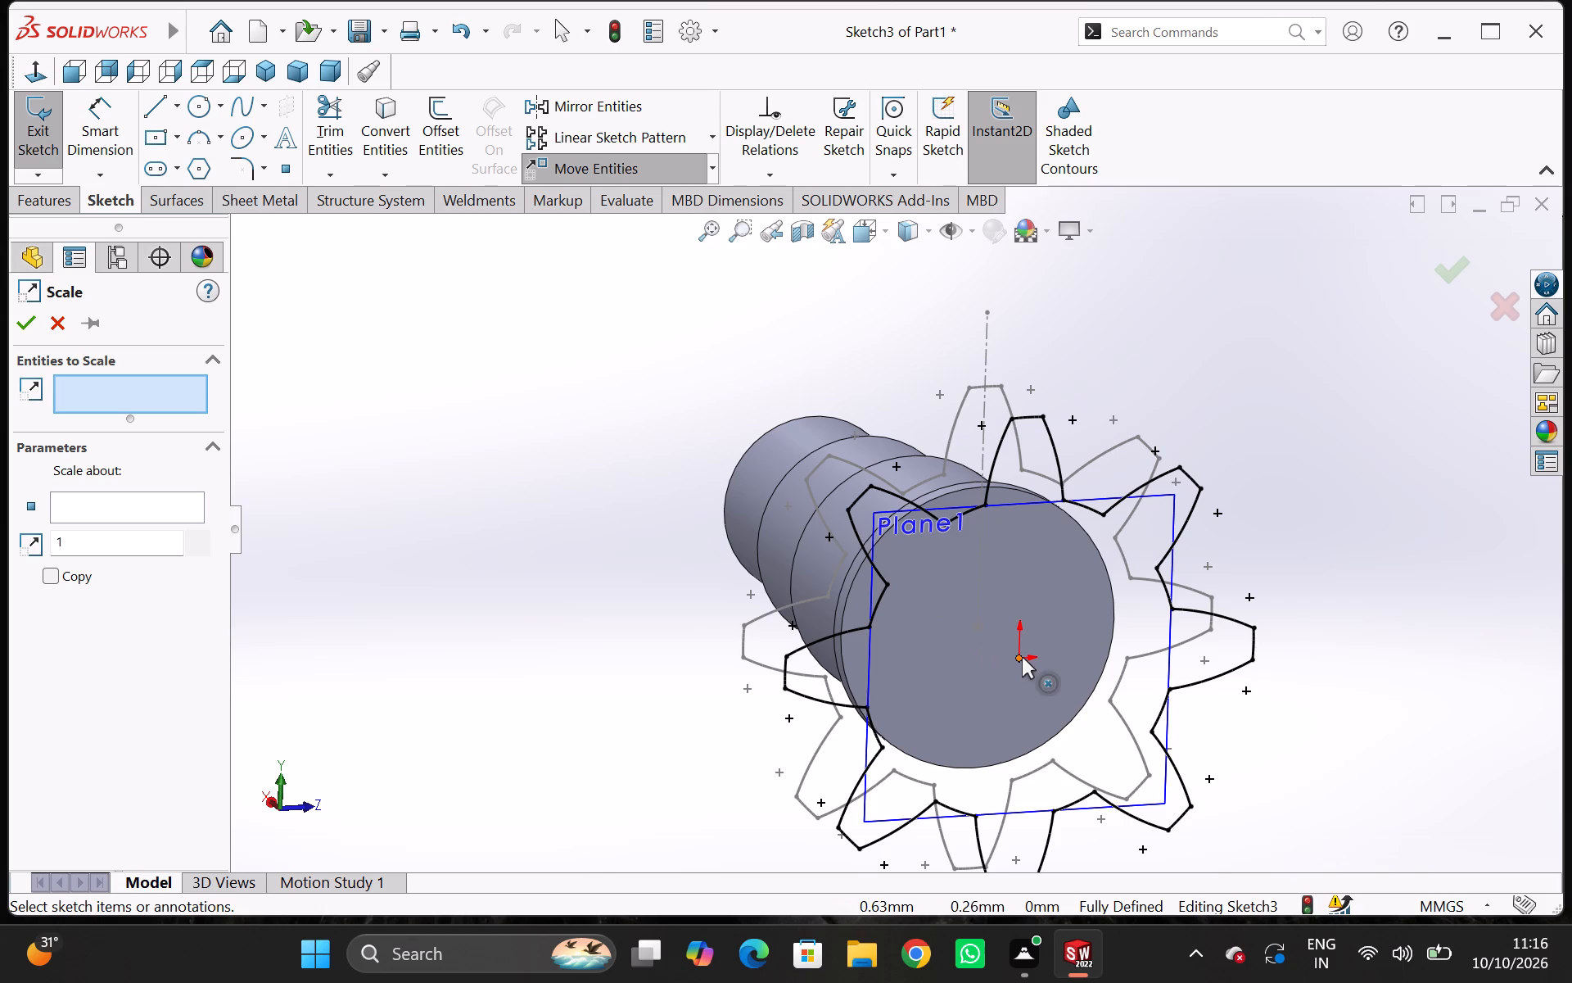
{"action": "left_click", "coordinate": [1022, 657]}
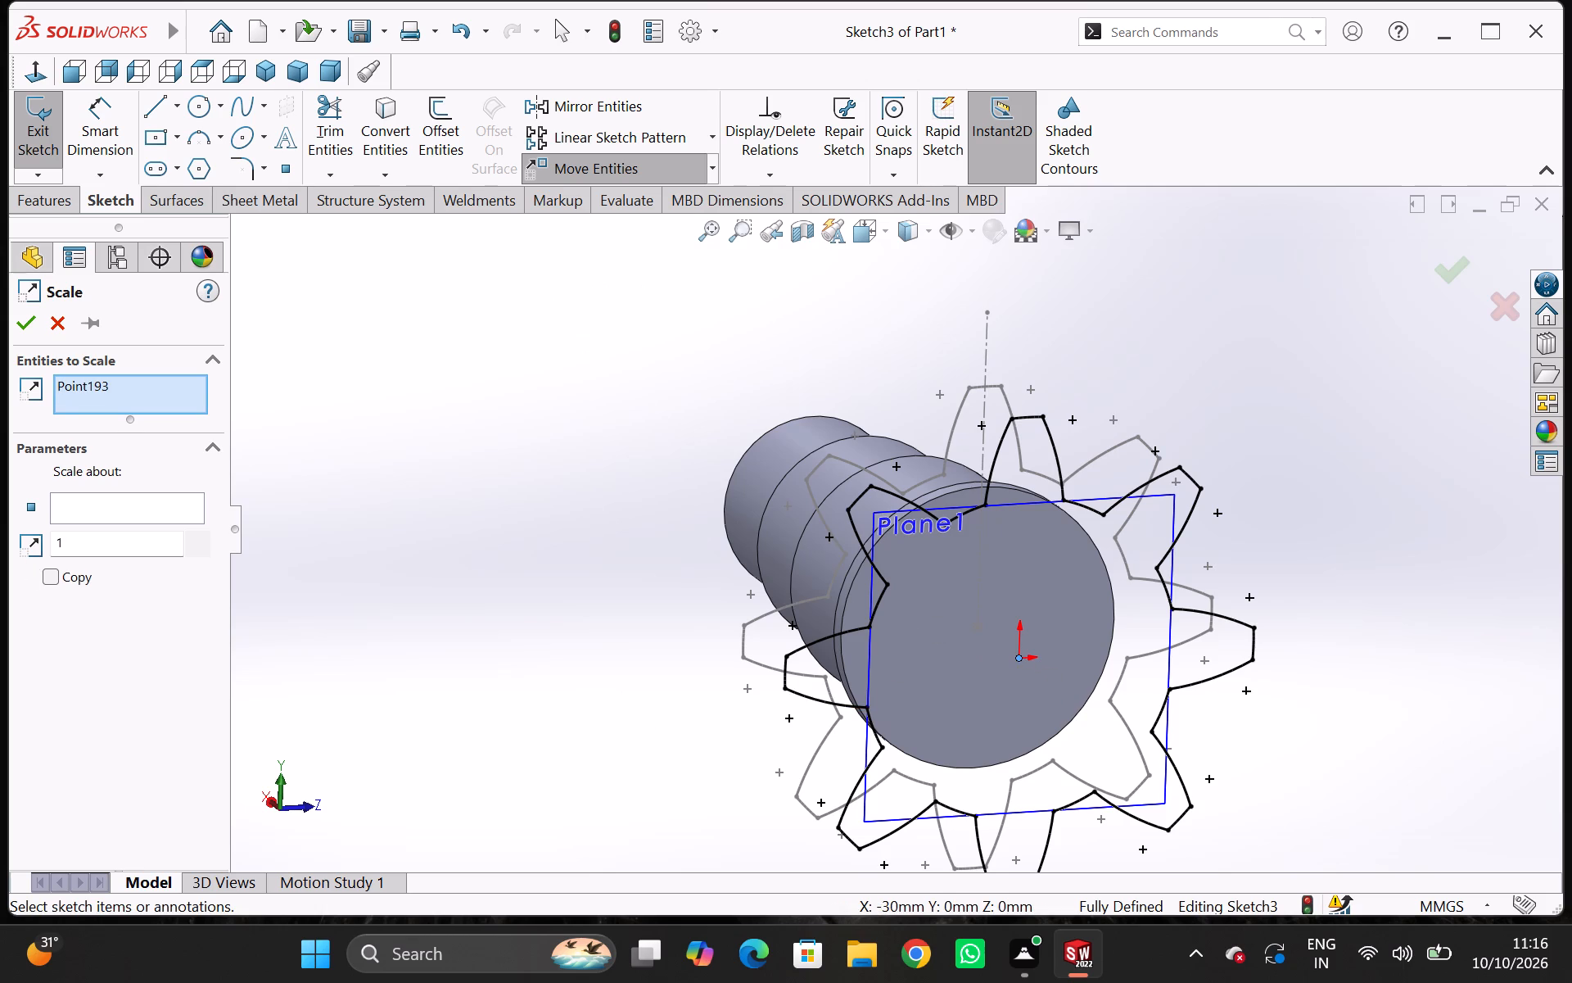
{"action": "left_click_drag", "start_coordinate": [93, 539], "coordinate": [25, 549]}
{"action": "type", "text": "0."}
{"action": "type", "text": "75"}
{"action": "key", "text": "Return"}
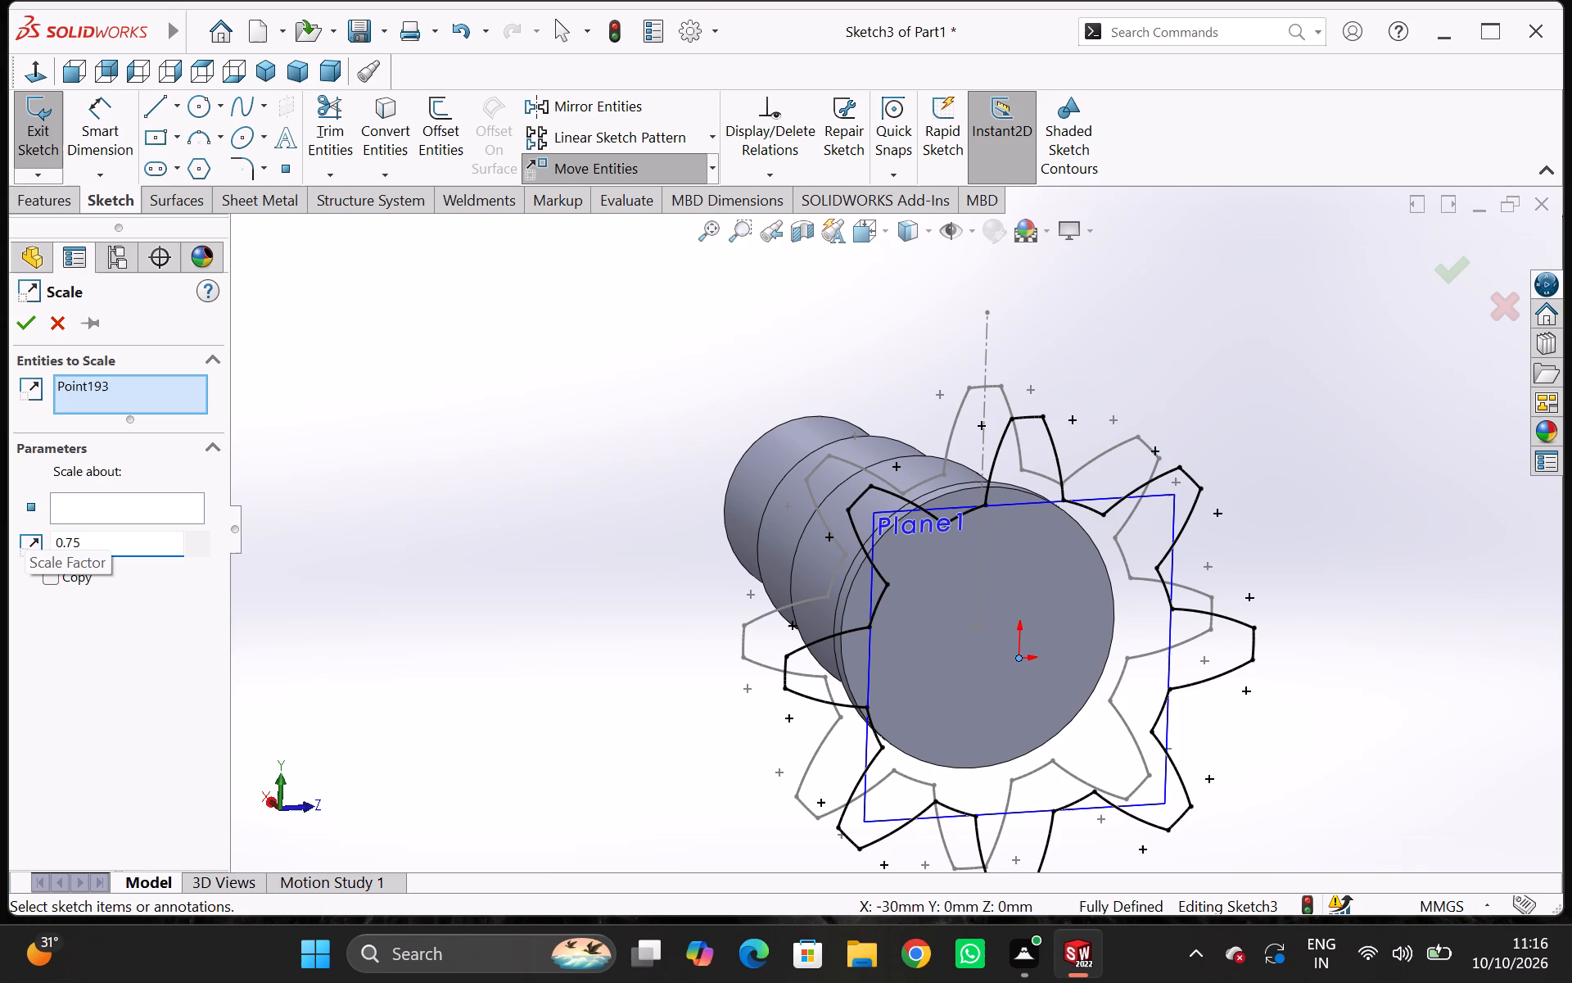
{"action": "left_click", "coordinate": [116, 641]}
{"action": "left_click", "coordinate": [106, 514]}
{"action": "left_click", "coordinate": [102, 508]}
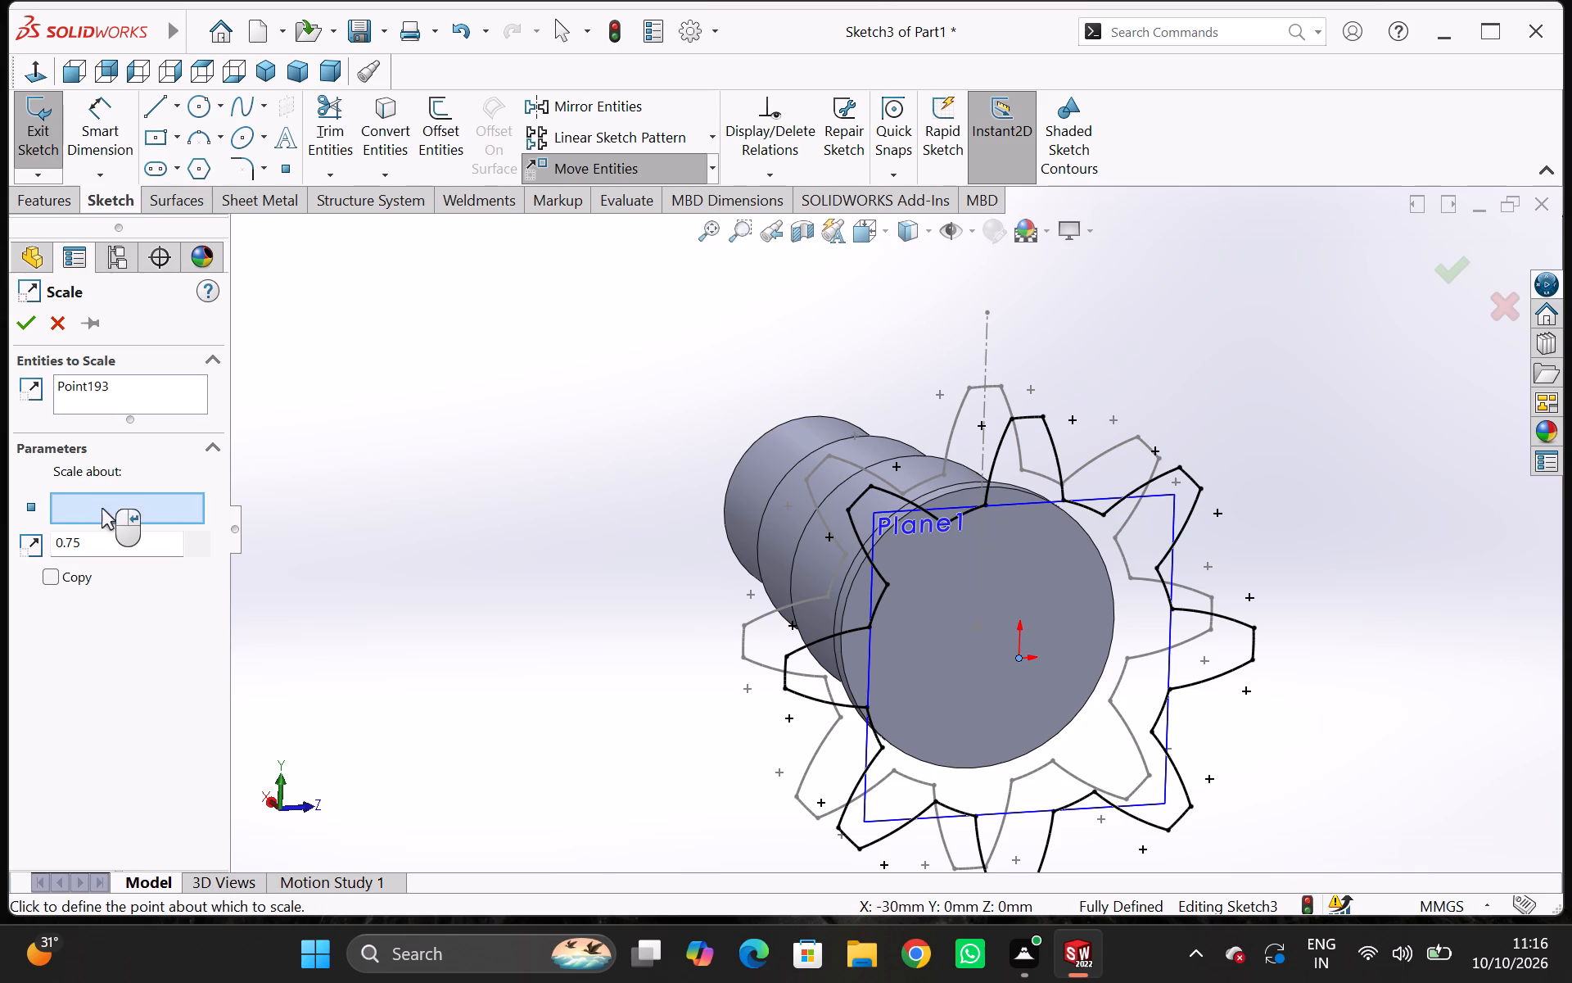
{"action": "type", "text": "0."}
{"action": "type", "text": "75"}
{"action": "key", "text": "Return"}
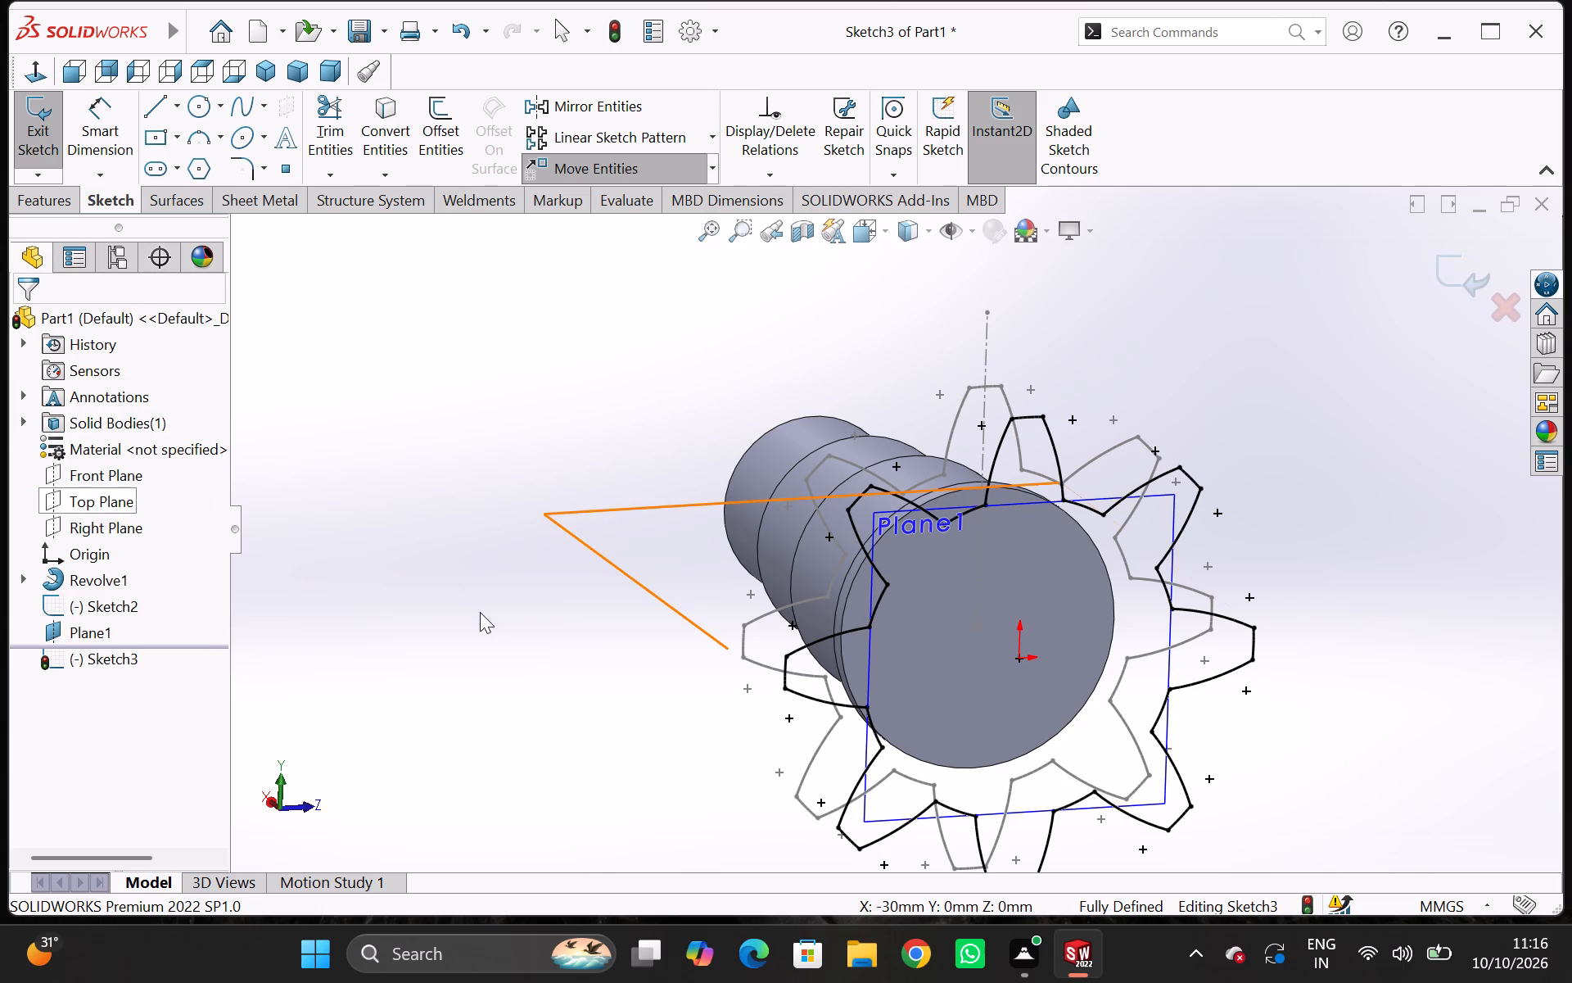
Scale the whole converted gear outline about the sketch origin by a factor of 0.75, without keeping a copy.
{"action": "middle_click_drag", "start_coordinate": [520, 650], "coordinate": [688, 736]}
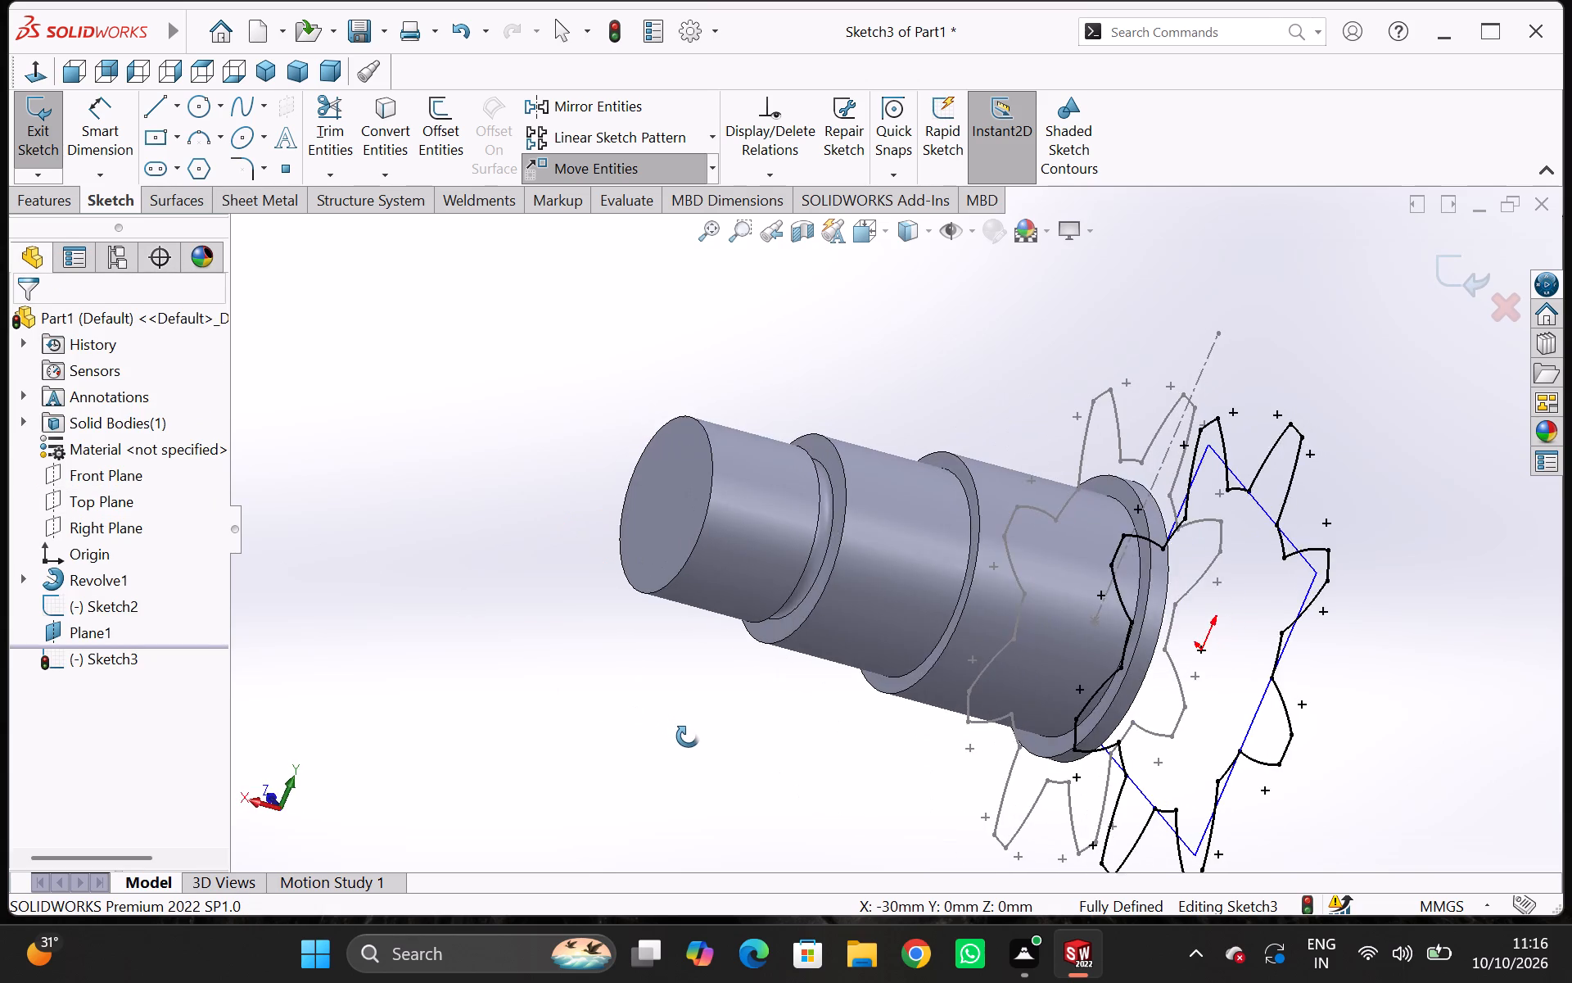
{"action": "middle_click_drag", "start_coordinate": [688, 736], "coordinate": [505, 627]}
{"action": "scroll", "coordinate": [549, 608], "scroll_direction": "down", "scroll_amount": 3}
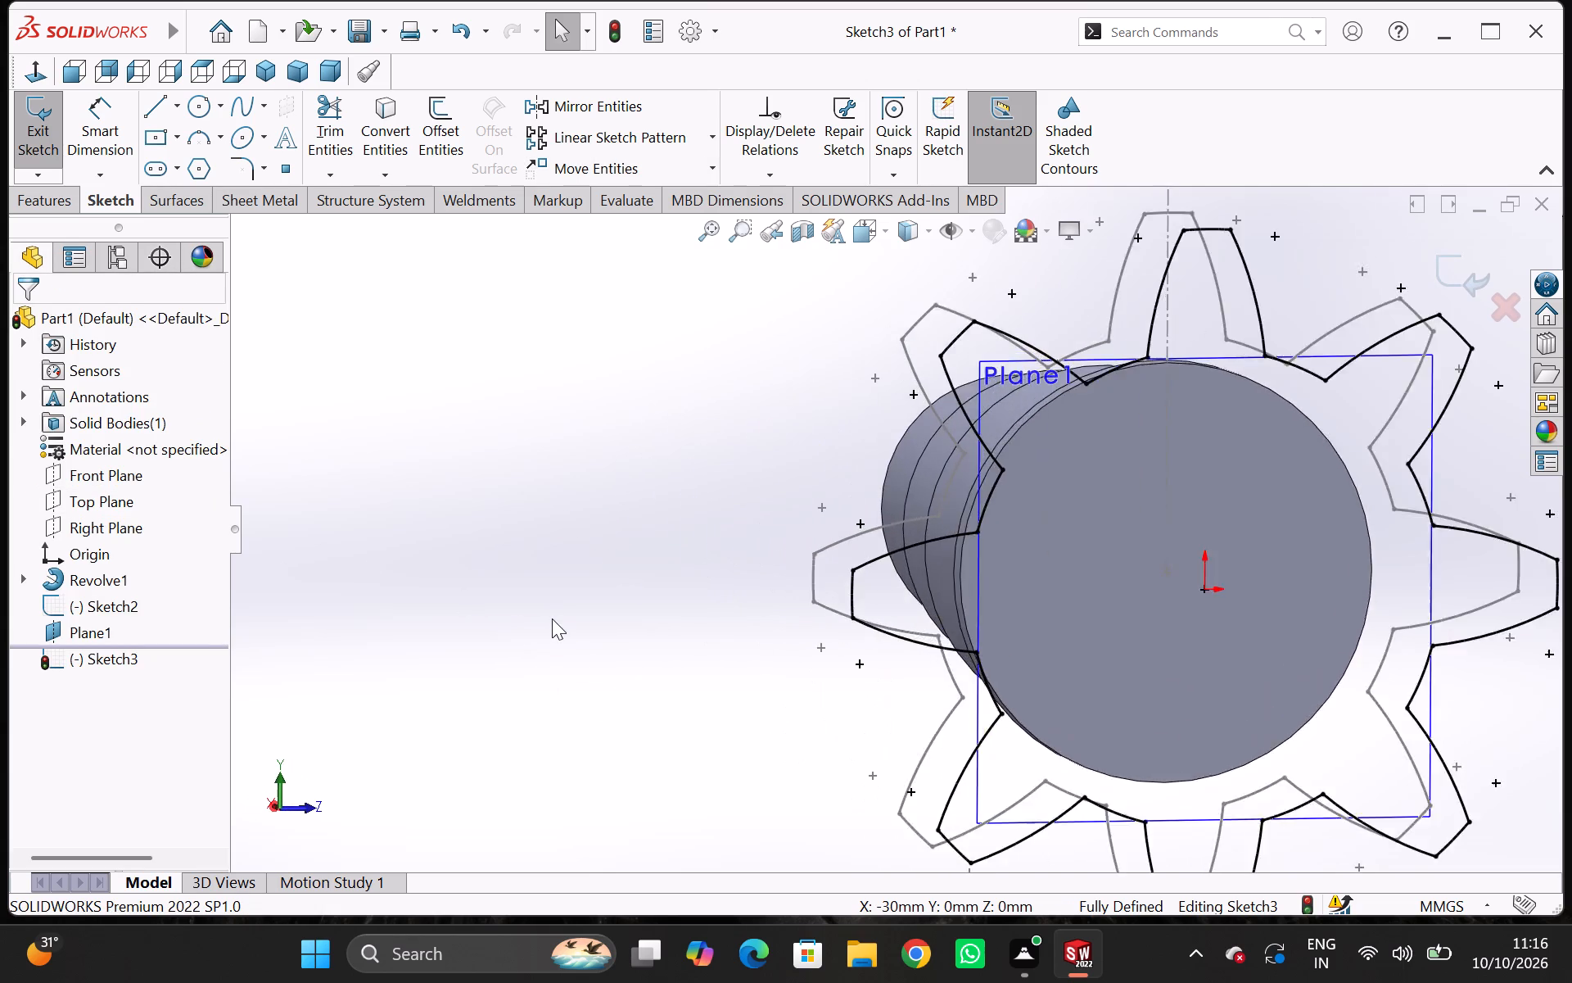
{"action": "scroll", "coordinate": [552, 618], "scroll_direction": "up", "scroll_amount": 3}
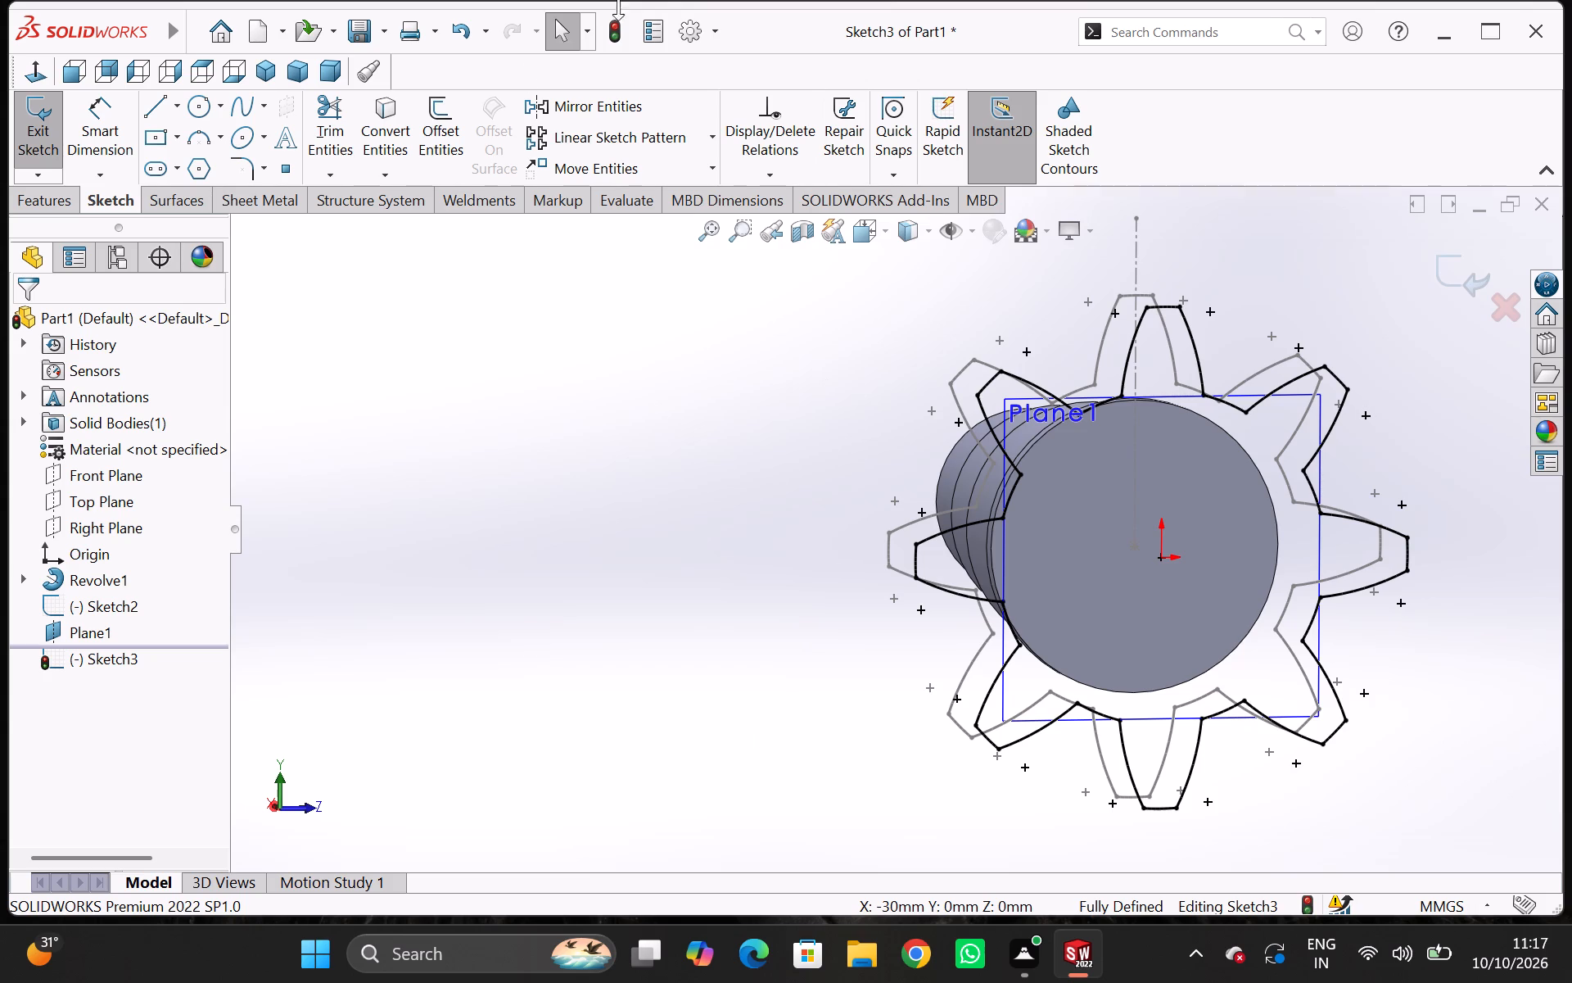
{"action": "middle_click_drag", "start_coordinate": [788, 504], "coordinate": [852, 537]}
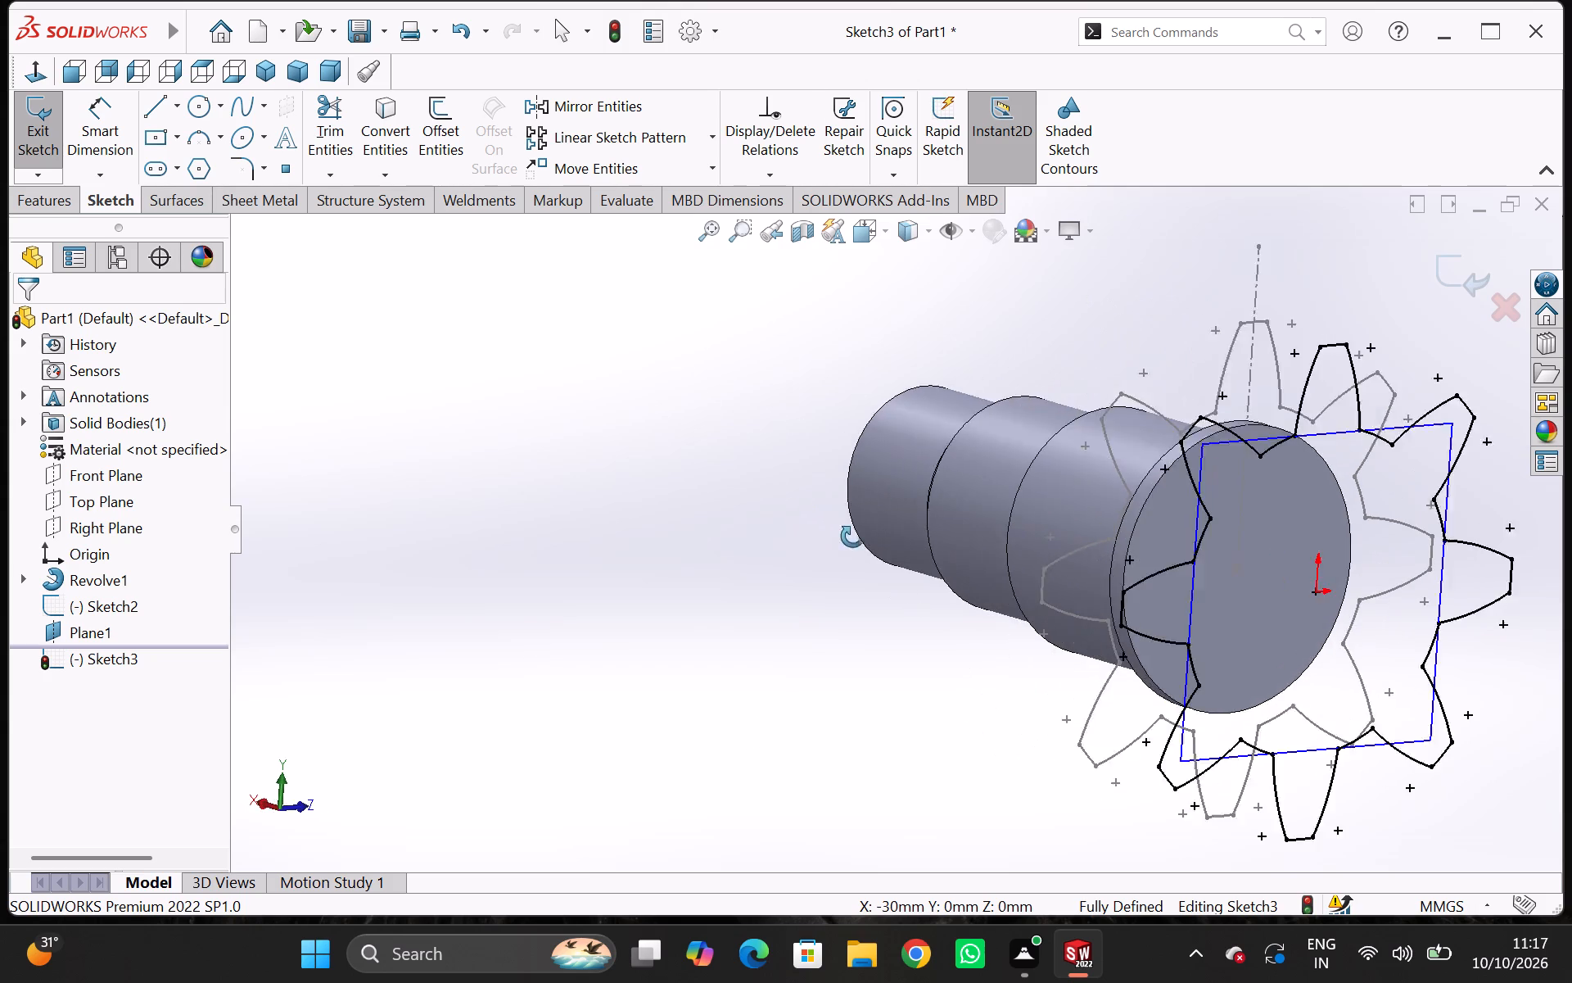
{"action": "middle_click_drag", "start_coordinate": [852, 537], "coordinate": [713, 505]}
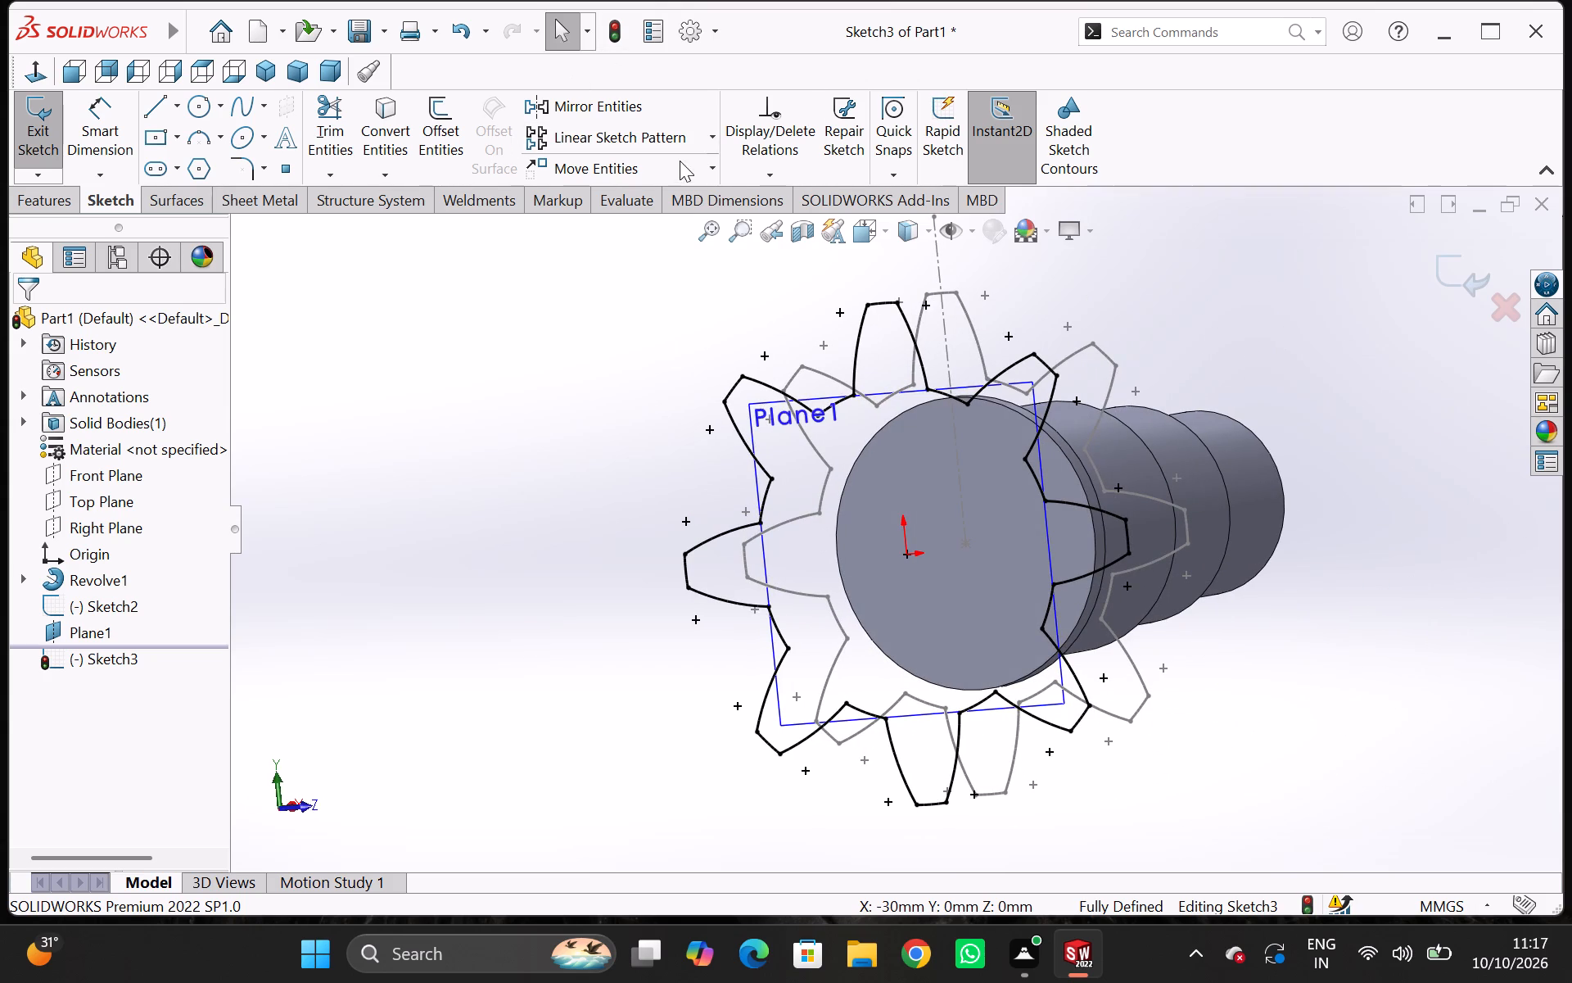
{"action": "left_click", "coordinate": [713, 176]}
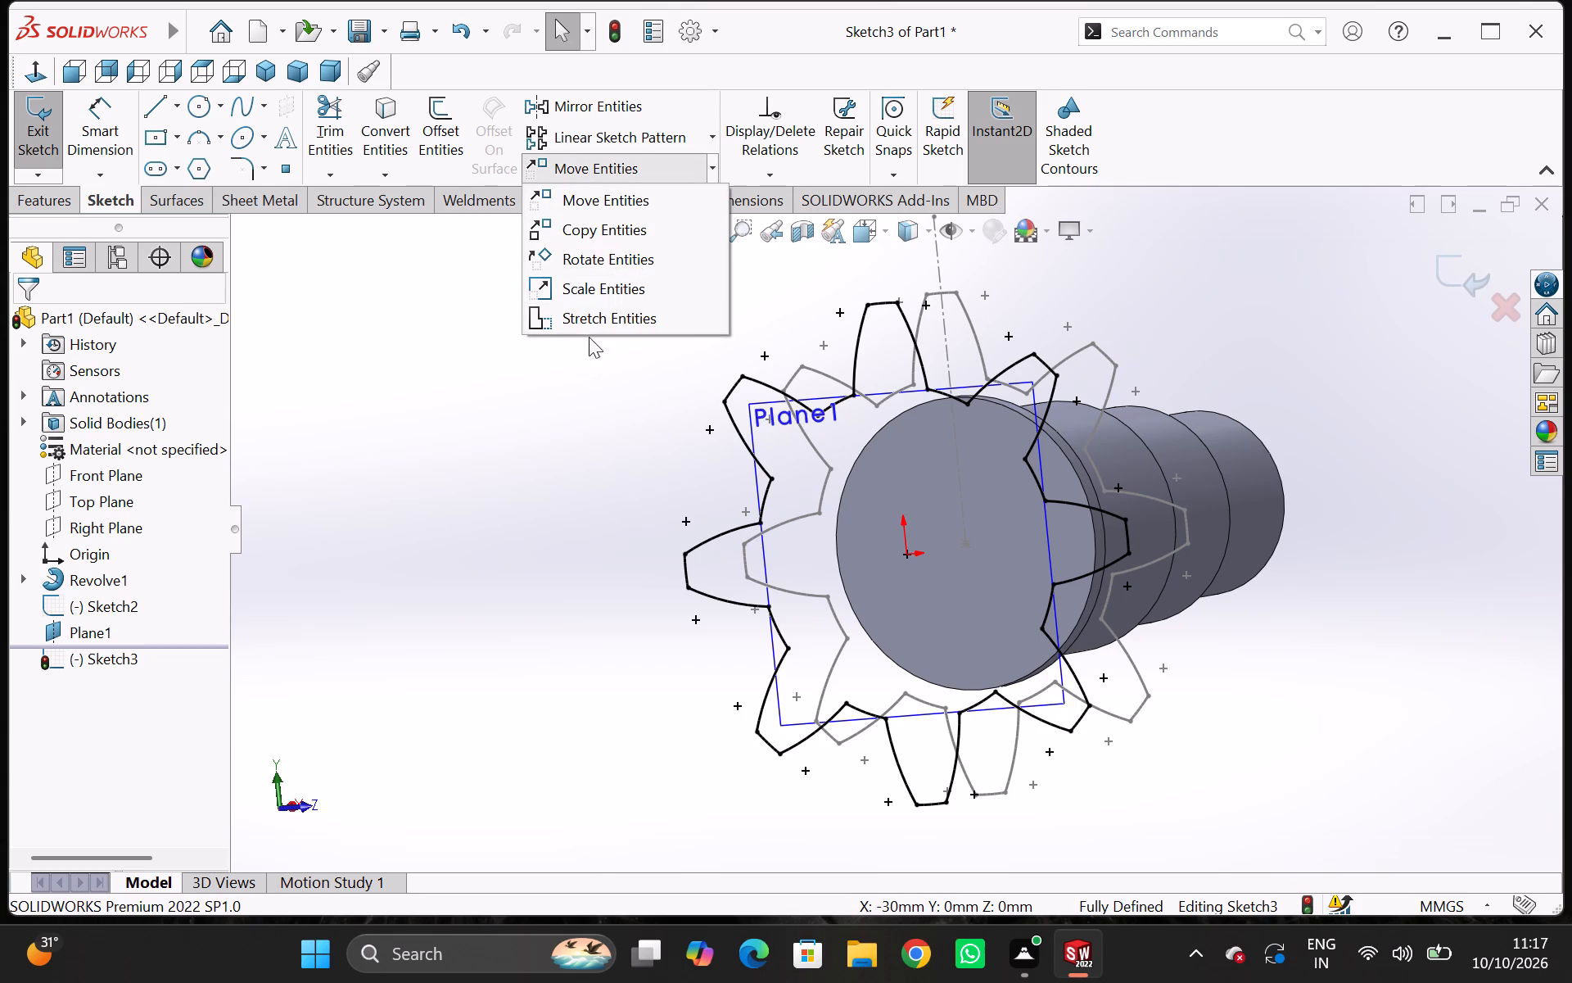
{"action": "left_click", "coordinate": [567, 299]}
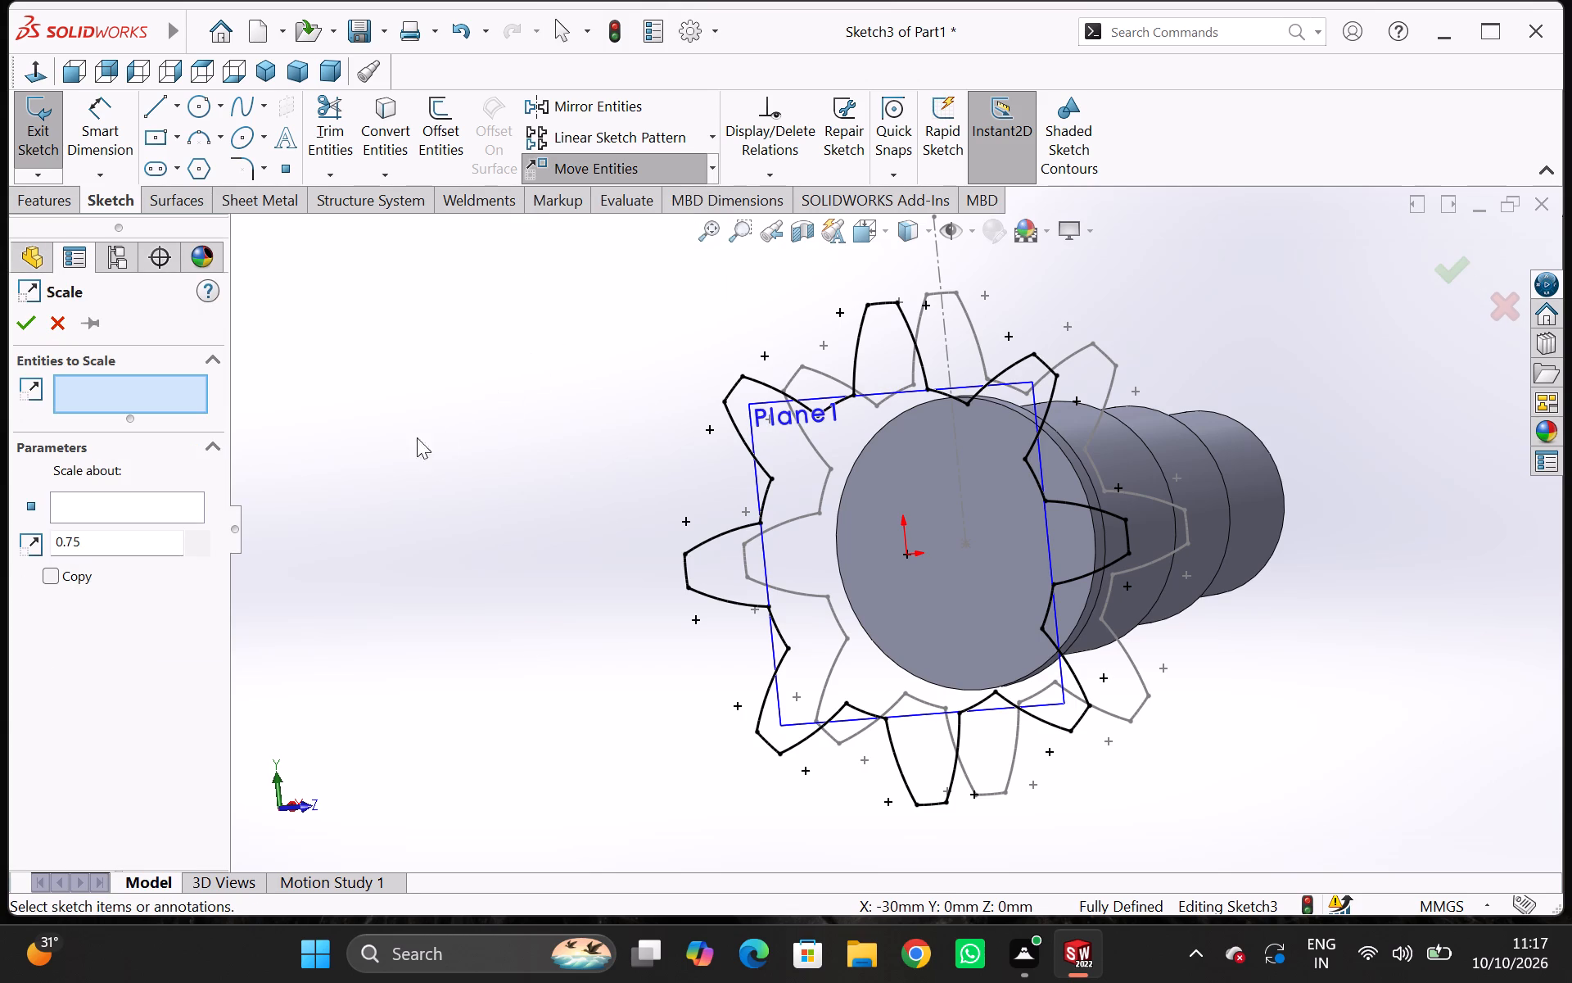
{"action": "left_click", "coordinate": [206, 447]}
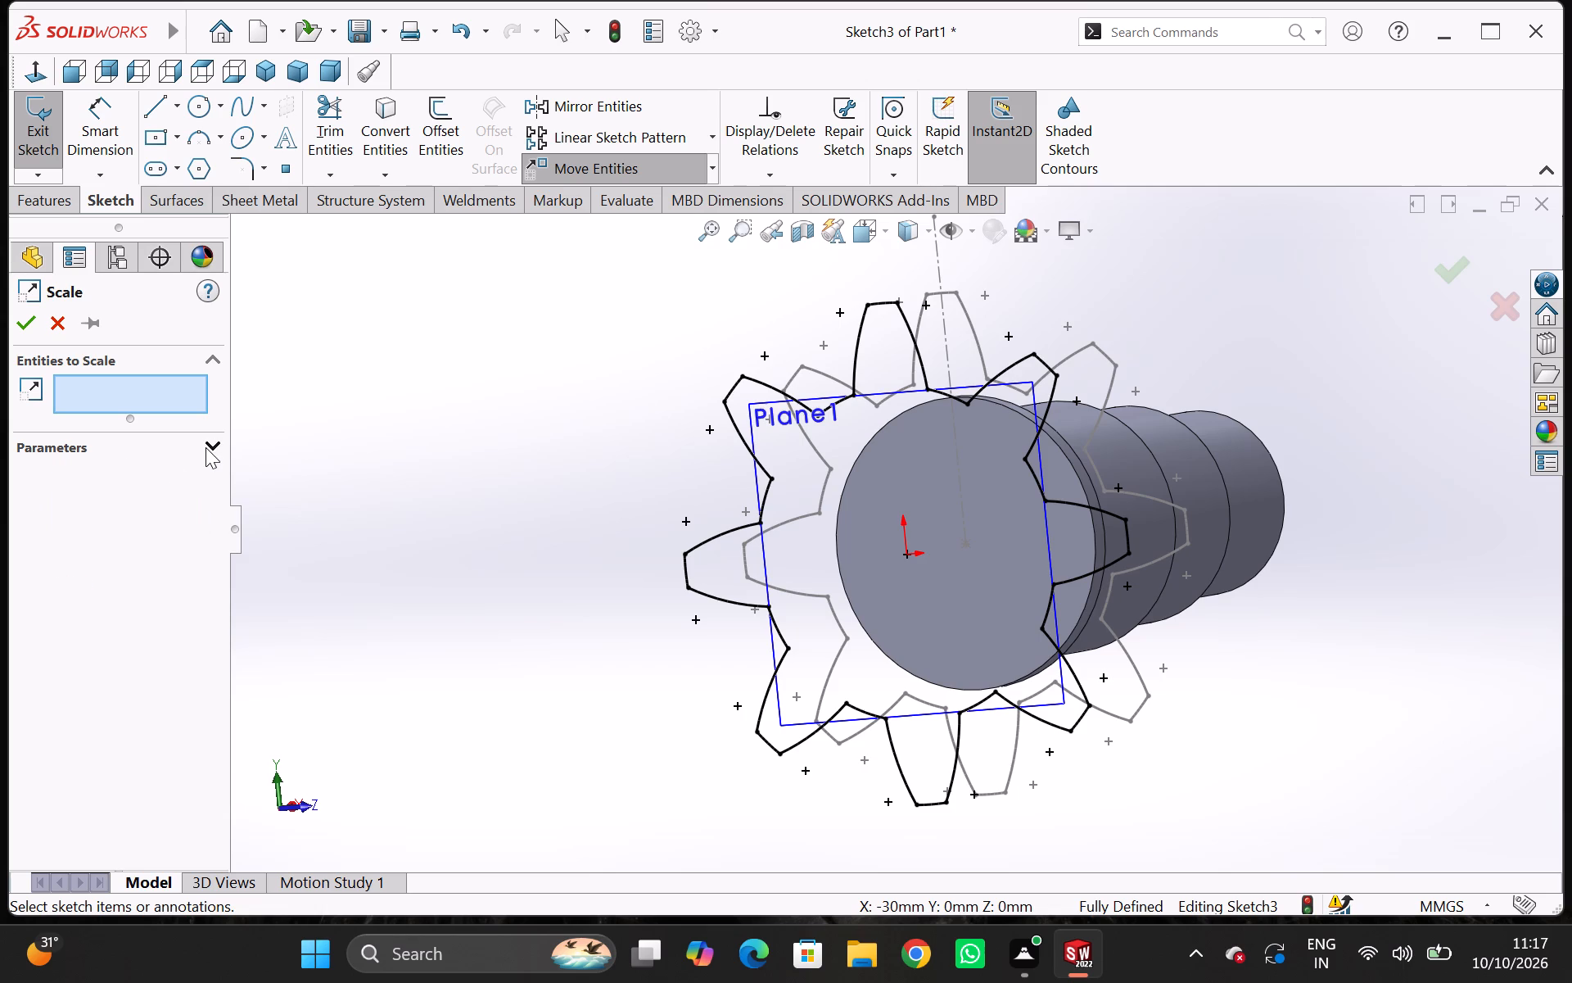
{"action": "left_click", "coordinate": [206, 447]}
{"action": "left_click", "coordinate": [215, 358]}
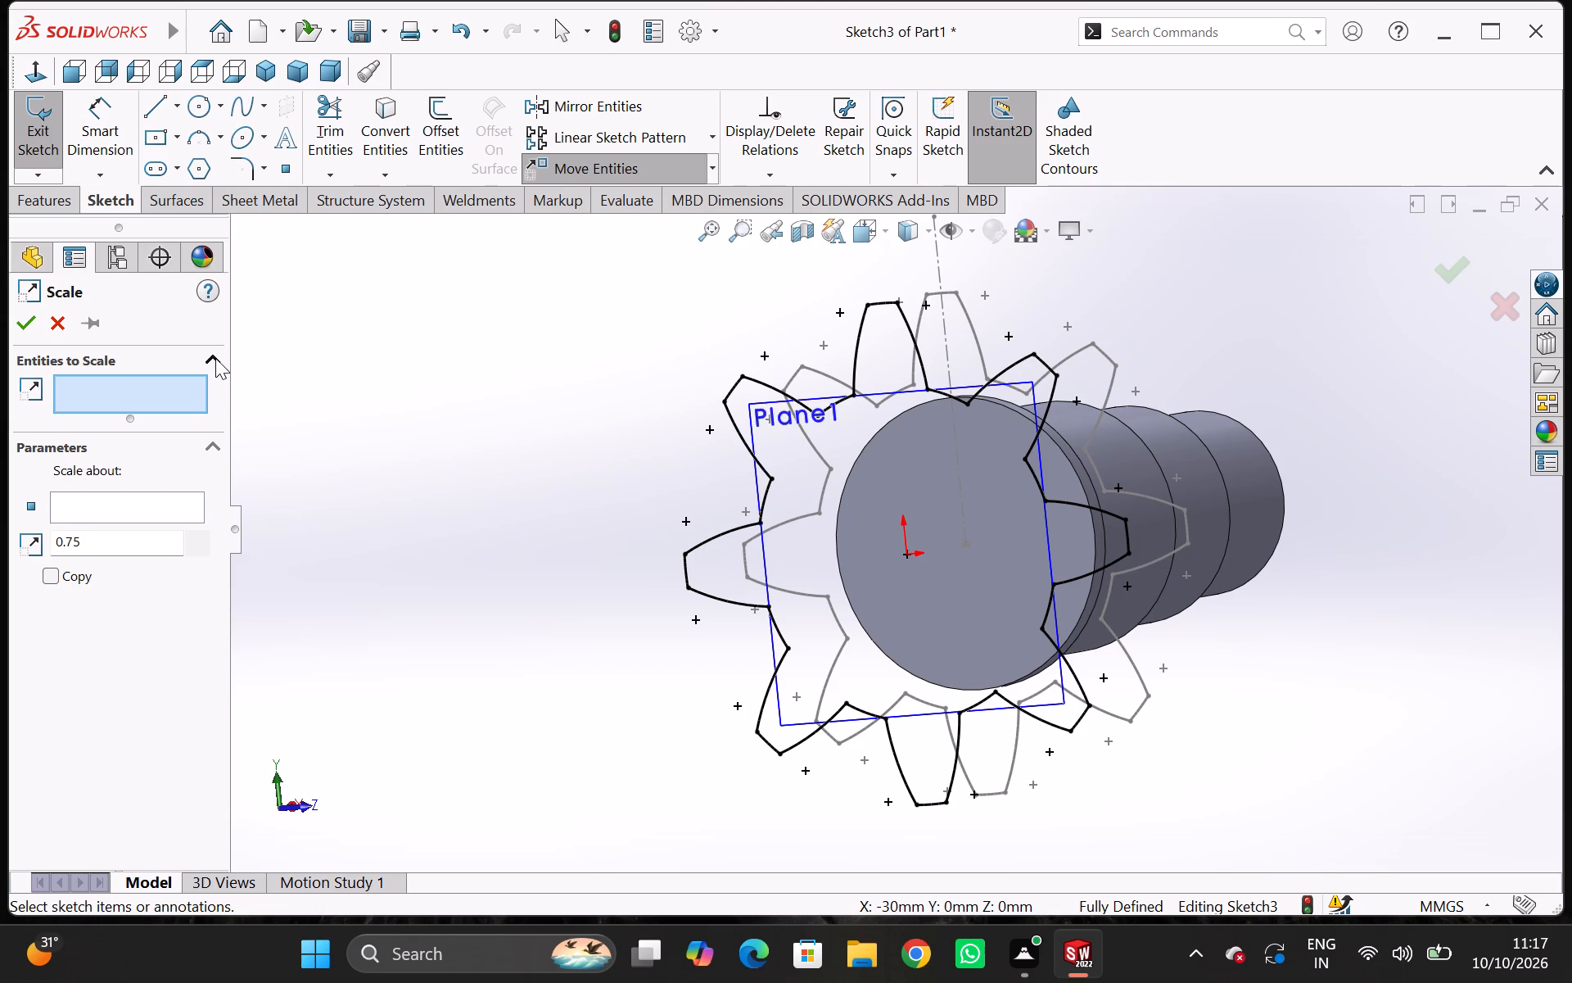
{"action": "left_click", "coordinate": [215, 358]}
{"action": "left_click", "coordinate": [124, 389]}
{"action": "middle_click_drag", "start_coordinate": [595, 439], "coordinate": [644, 473]}
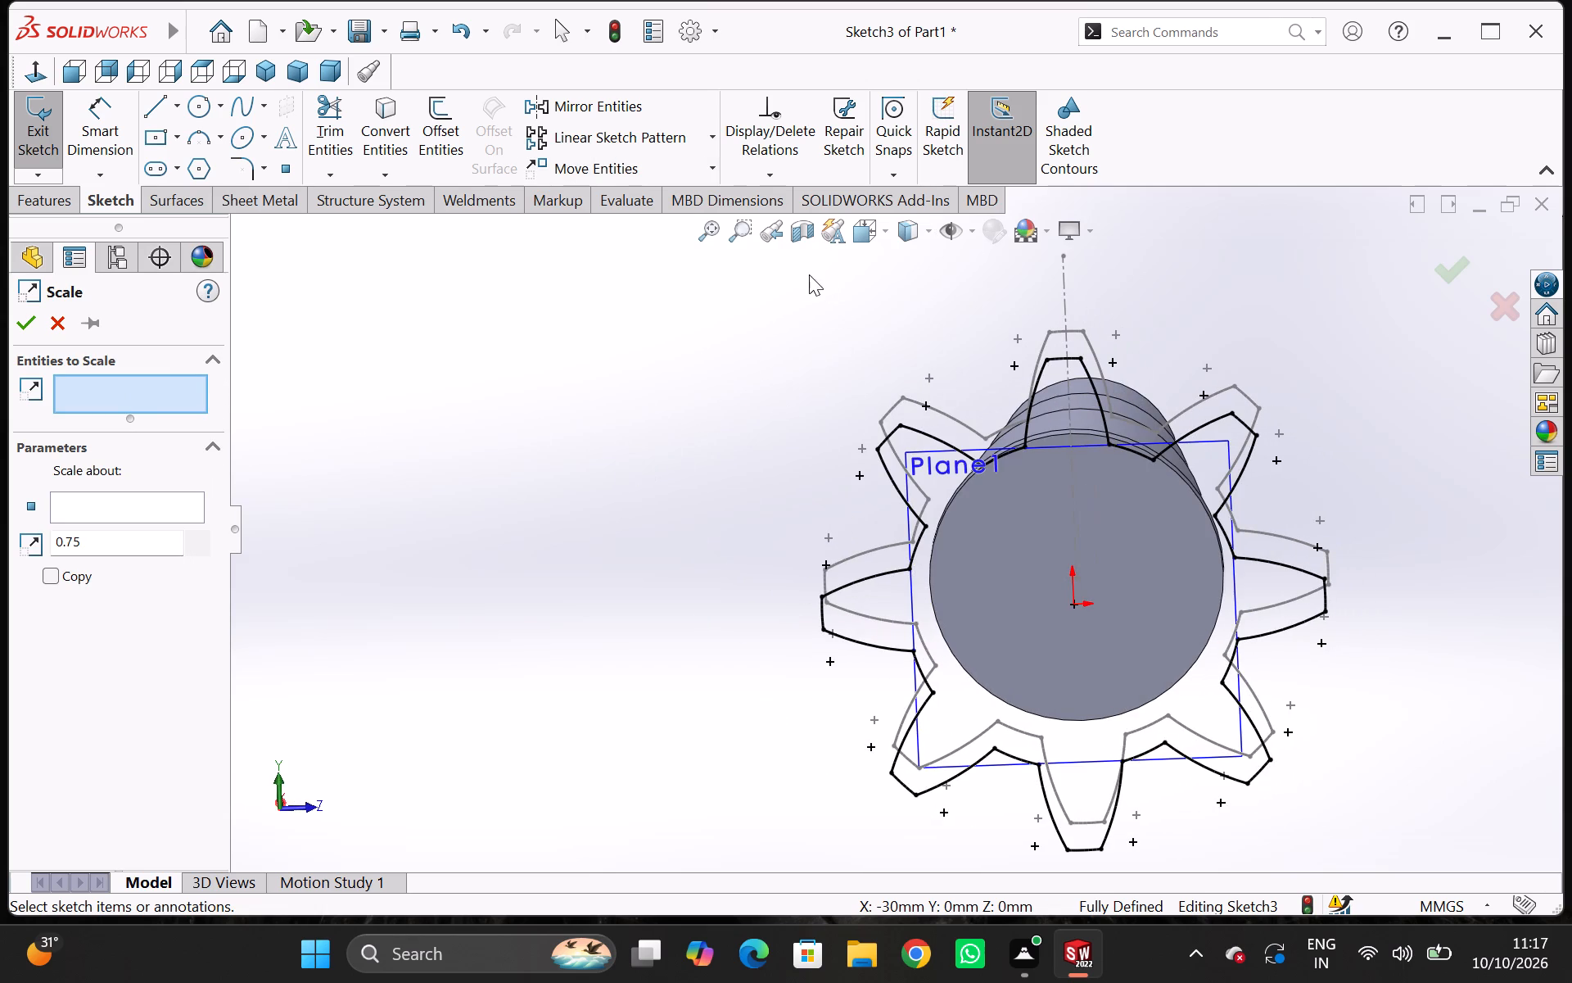
{"action": "left_click_drag", "start_coordinate": [745, 286], "coordinate": [1397, 867]}
{"action": "scroll", "coordinate": [52, 664], "scroll_direction": "down", "scroll_amount": 5}
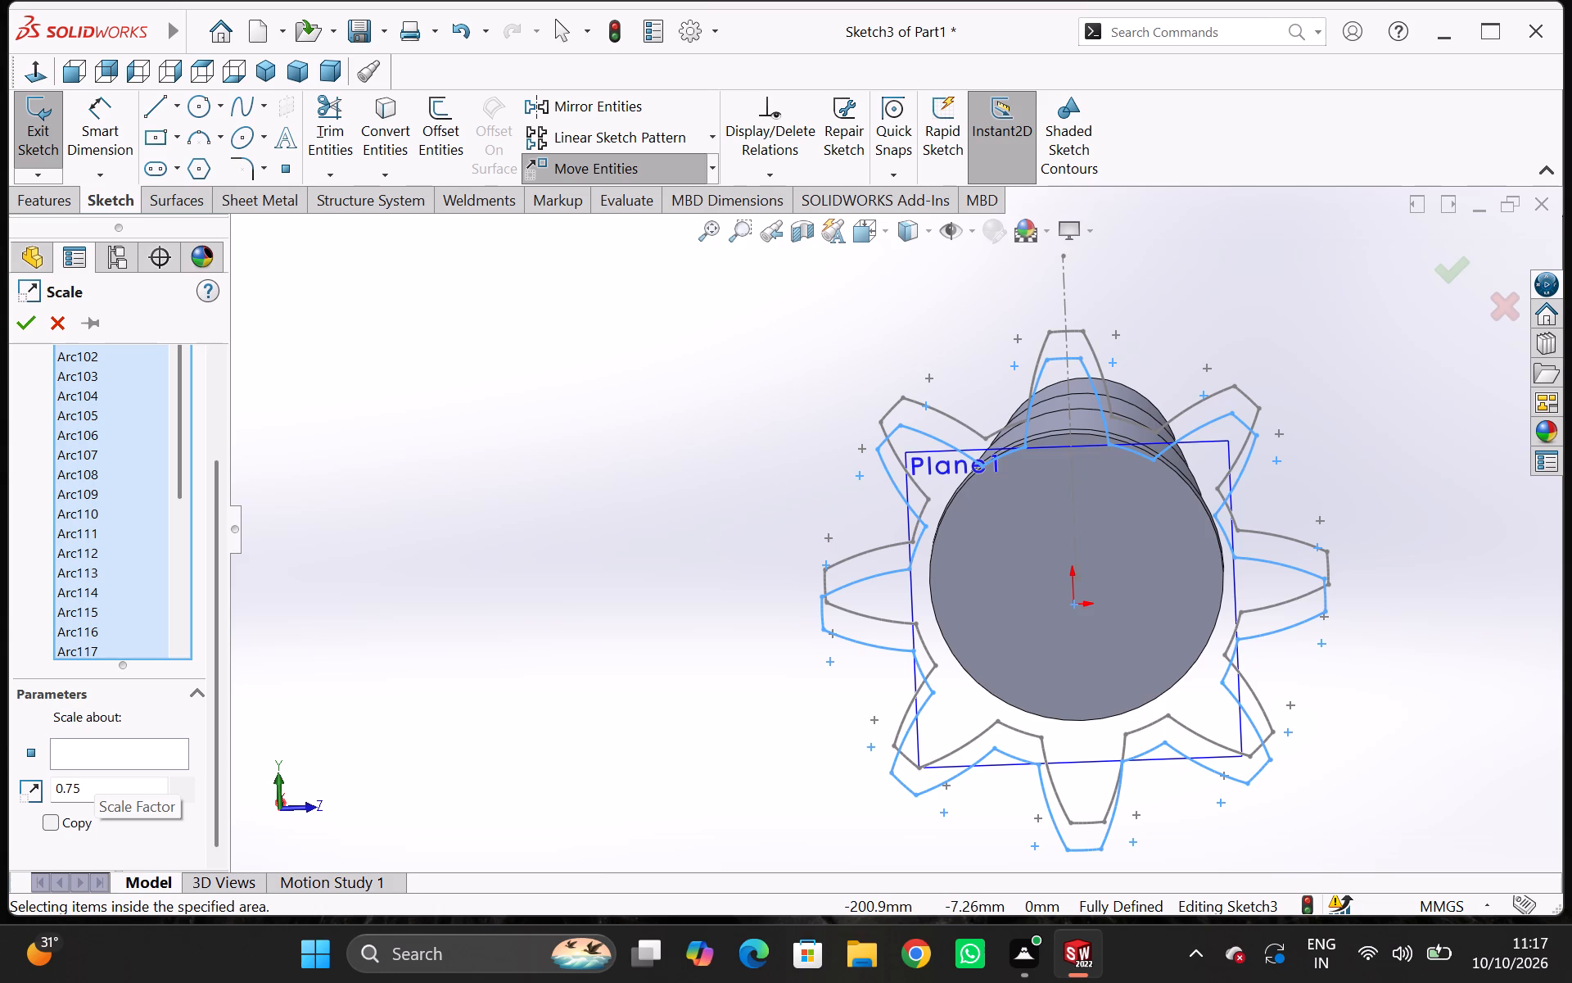
{"action": "left_click", "coordinate": [85, 753]}
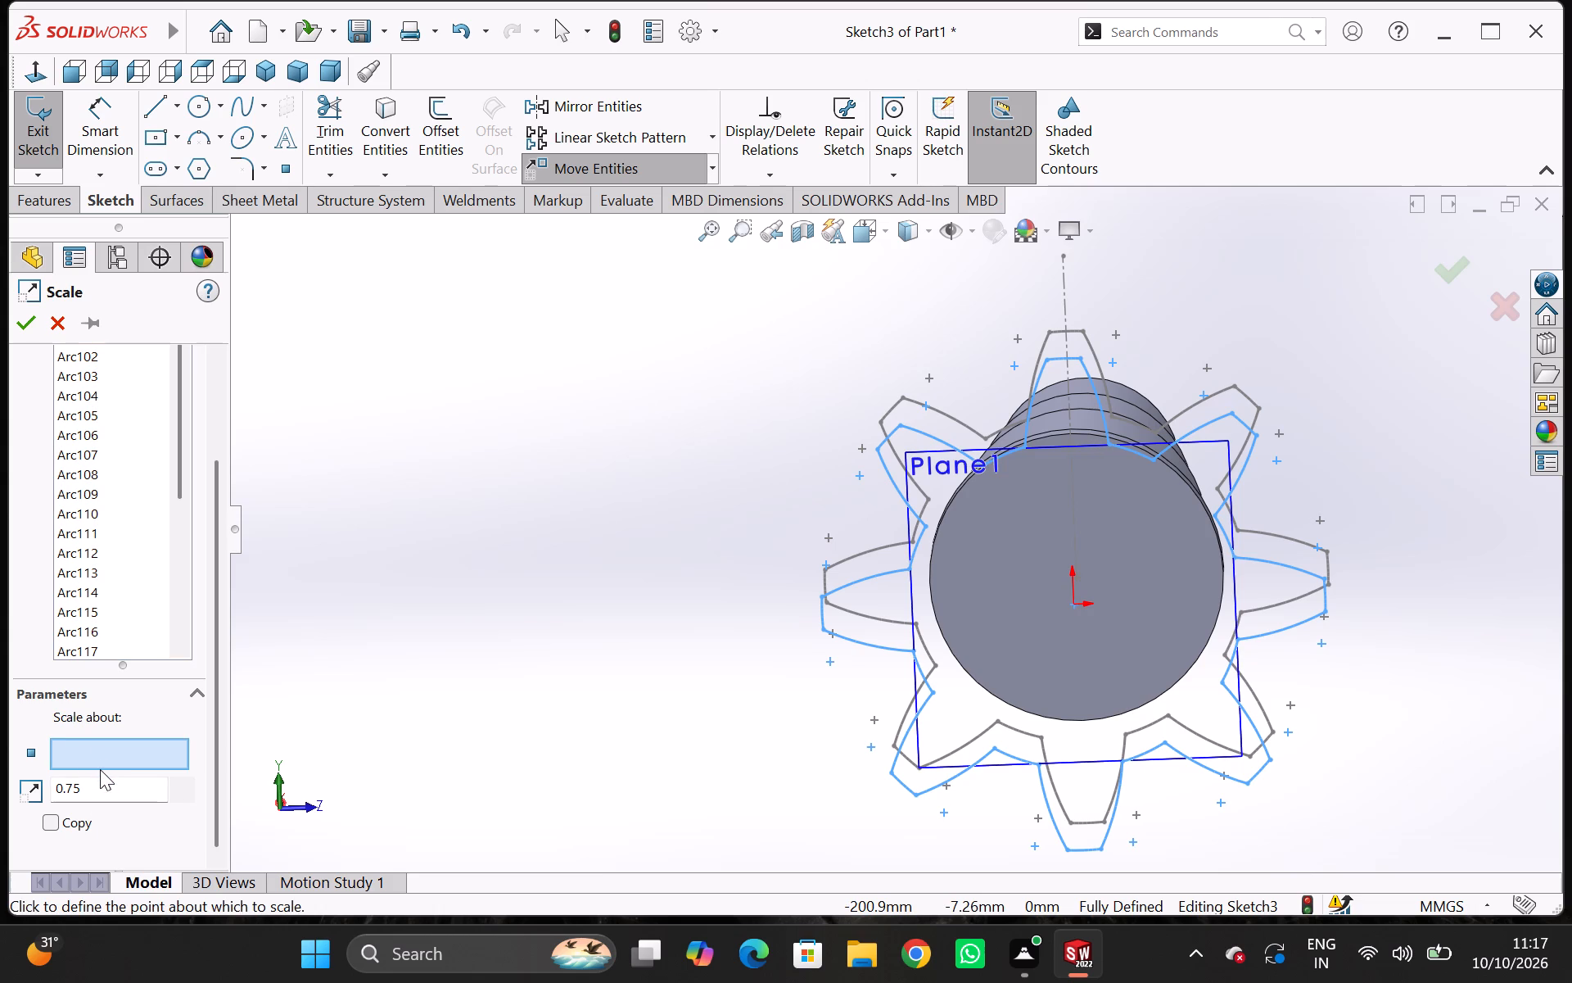
{"action": "left_click", "coordinate": [1077, 605]}
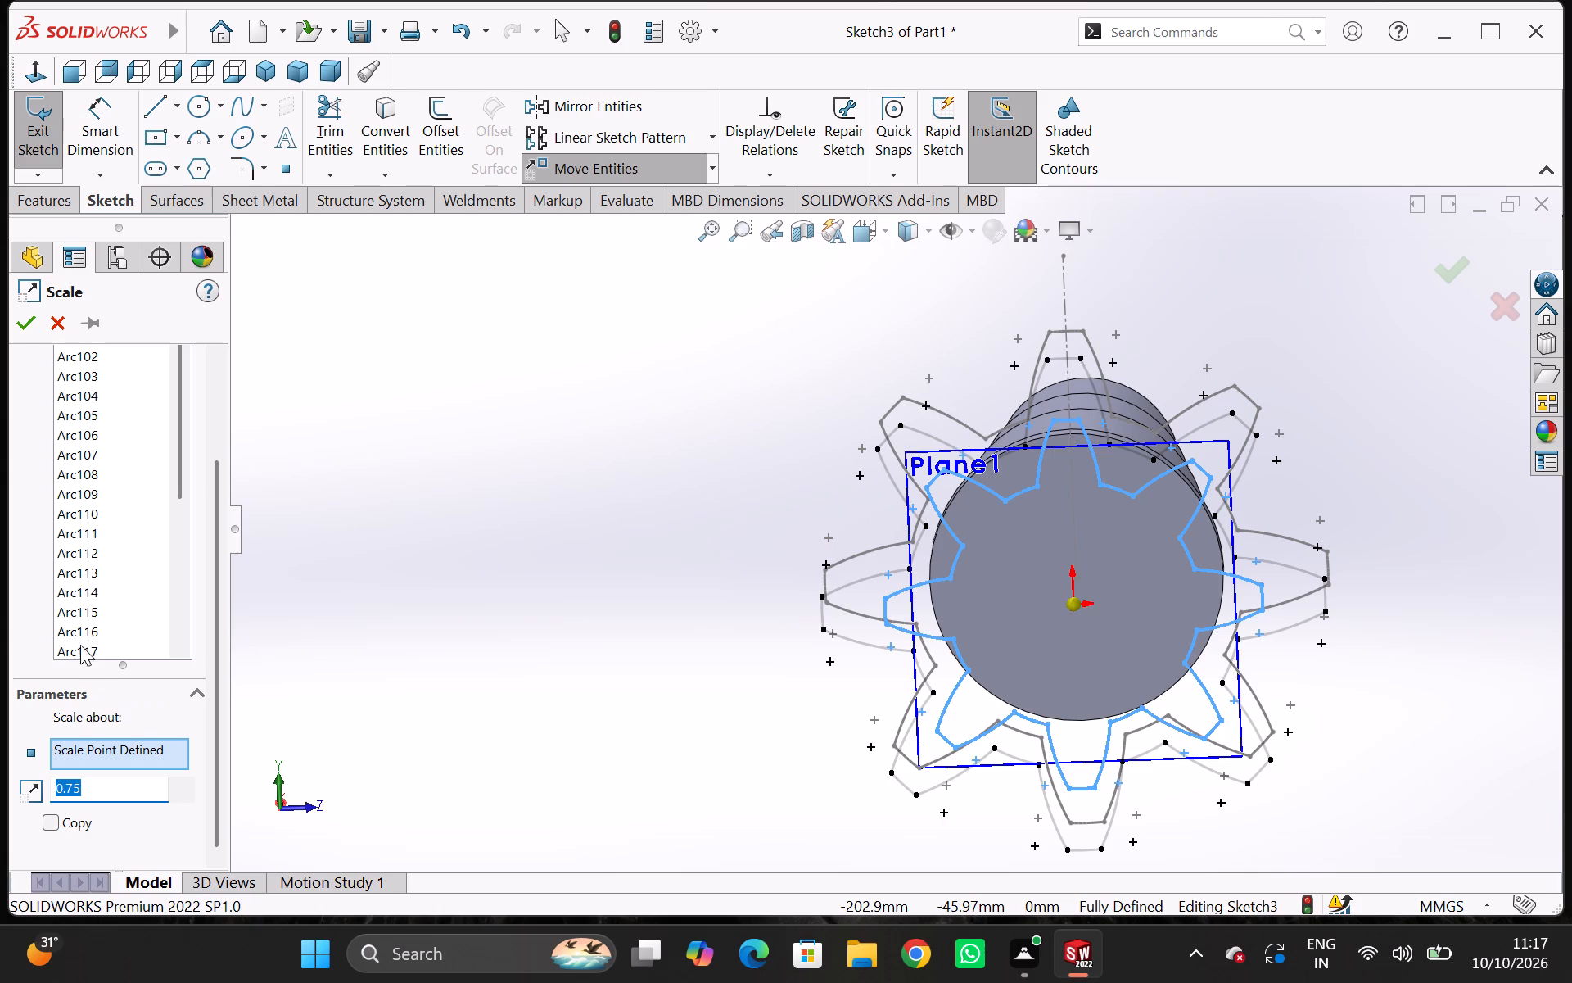
{"action": "left_click", "coordinate": [29, 315]}
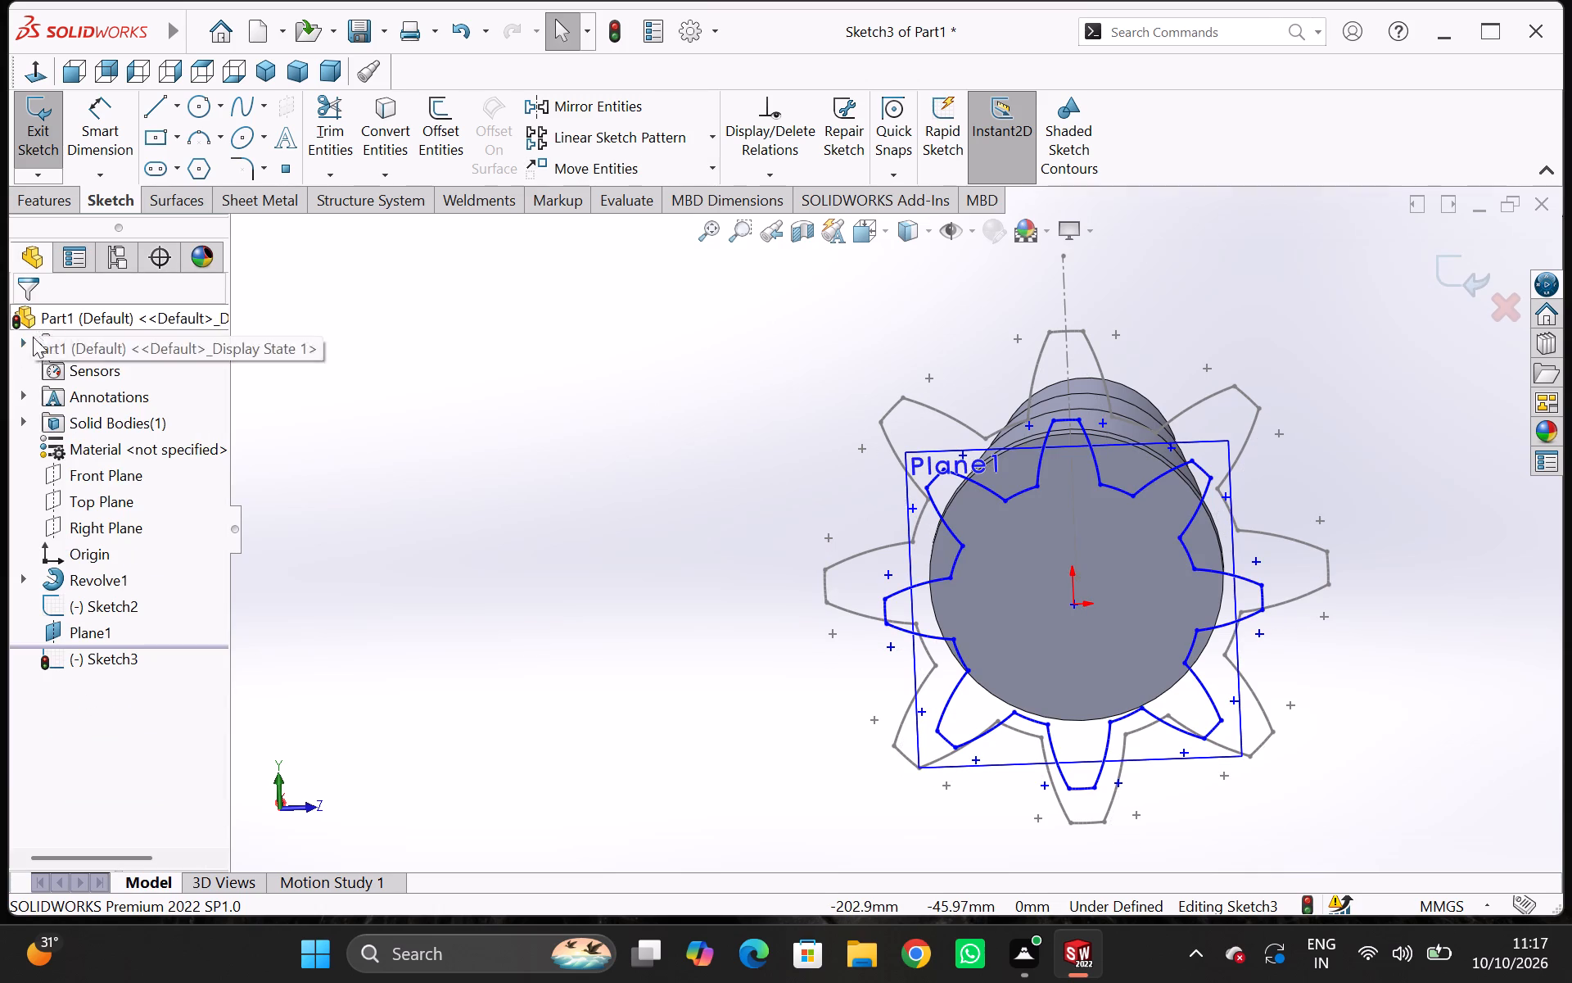
Exit the sketch containing the scaled gear outline and clear the selection.
{"action": "middle_click_drag", "start_coordinate": [596, 514], "coordinate": [829, 656]}
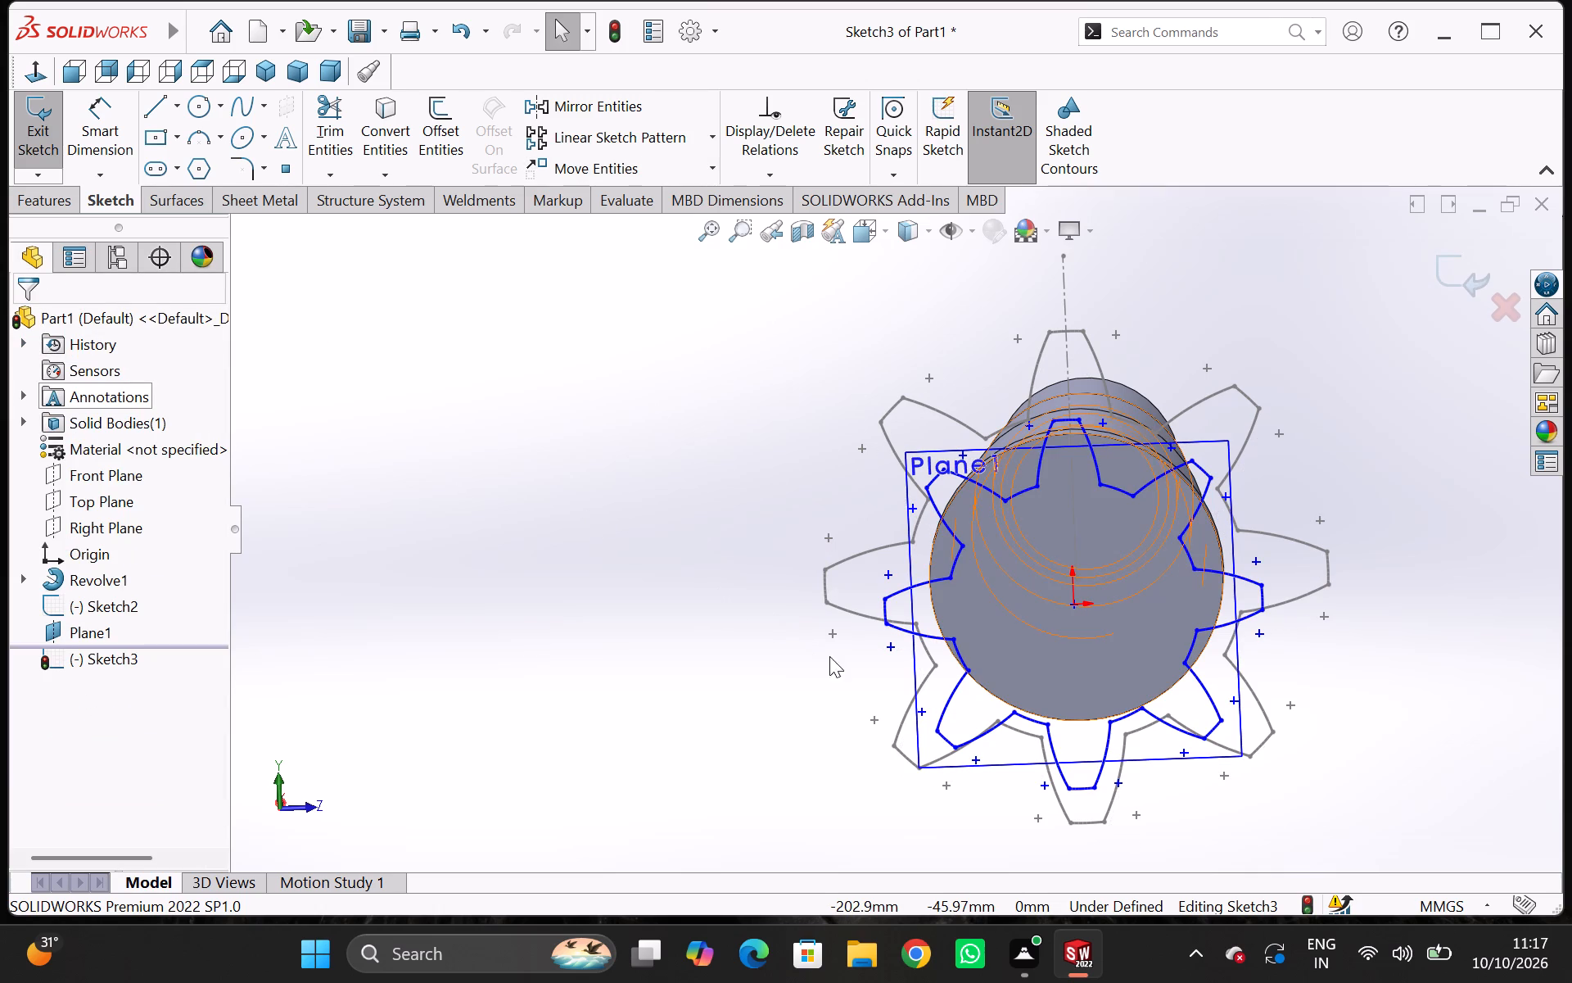
{"action": "middle_click_drag", "start_coordinate": [829, 656], "coordinate": [859, 654]}
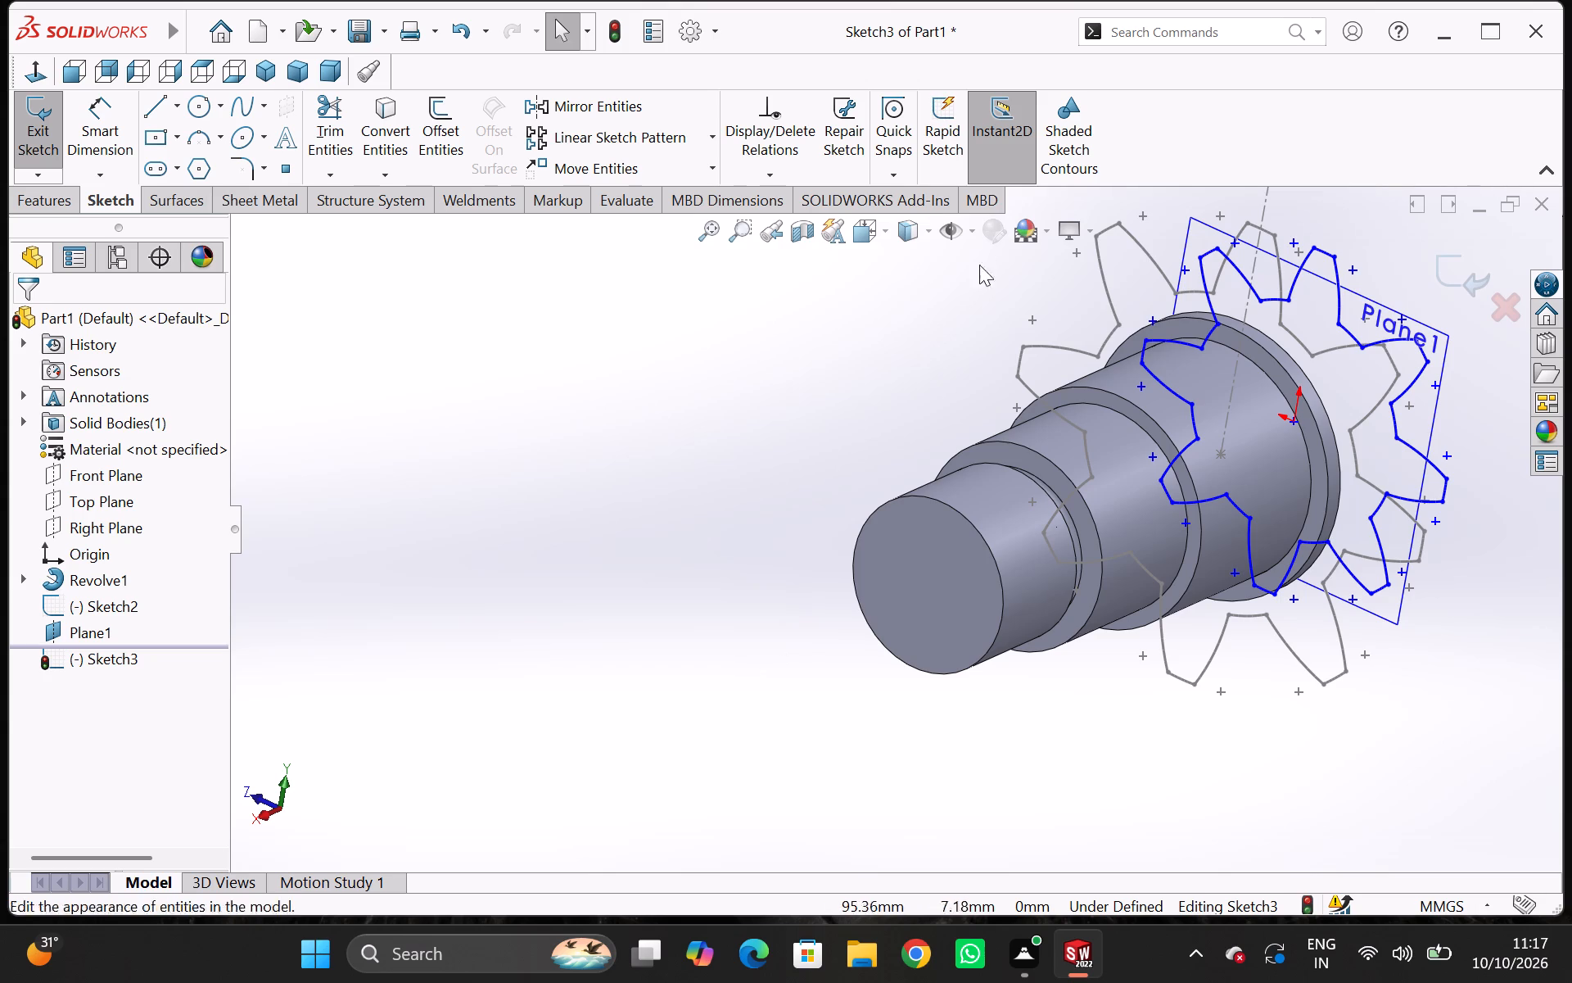
{"action": "middle_click_drag", "start_coordinate": [937, 448], "coordinate": [790, 460]}
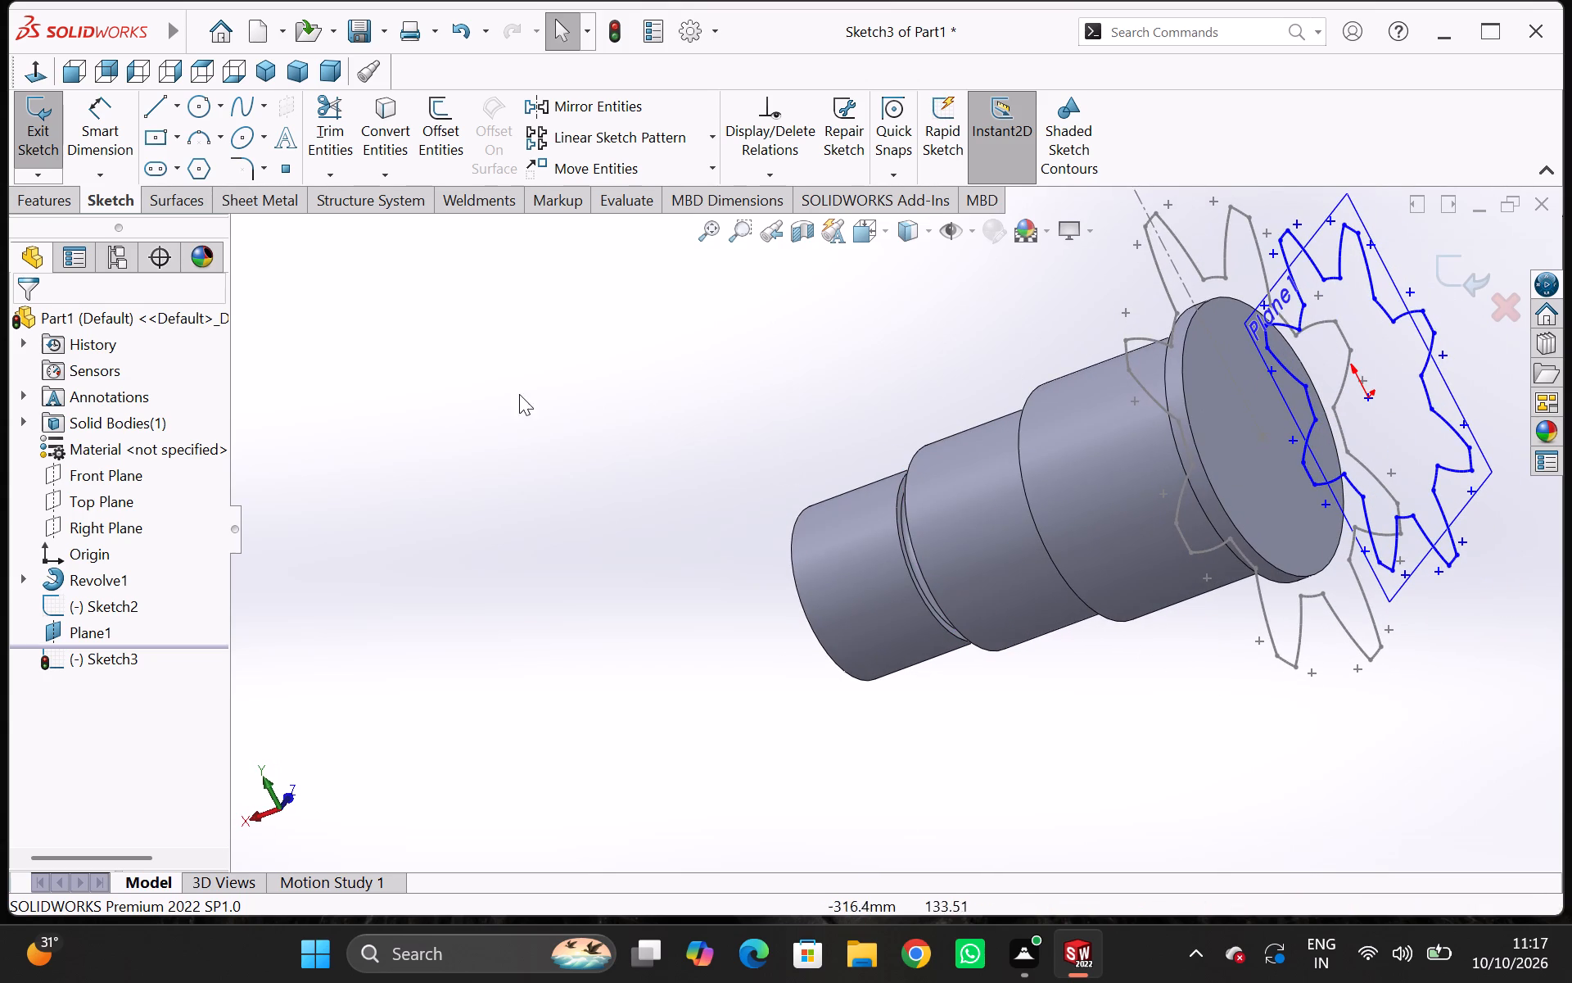
{"action": "left_click", "coordinate": [38, 136]}
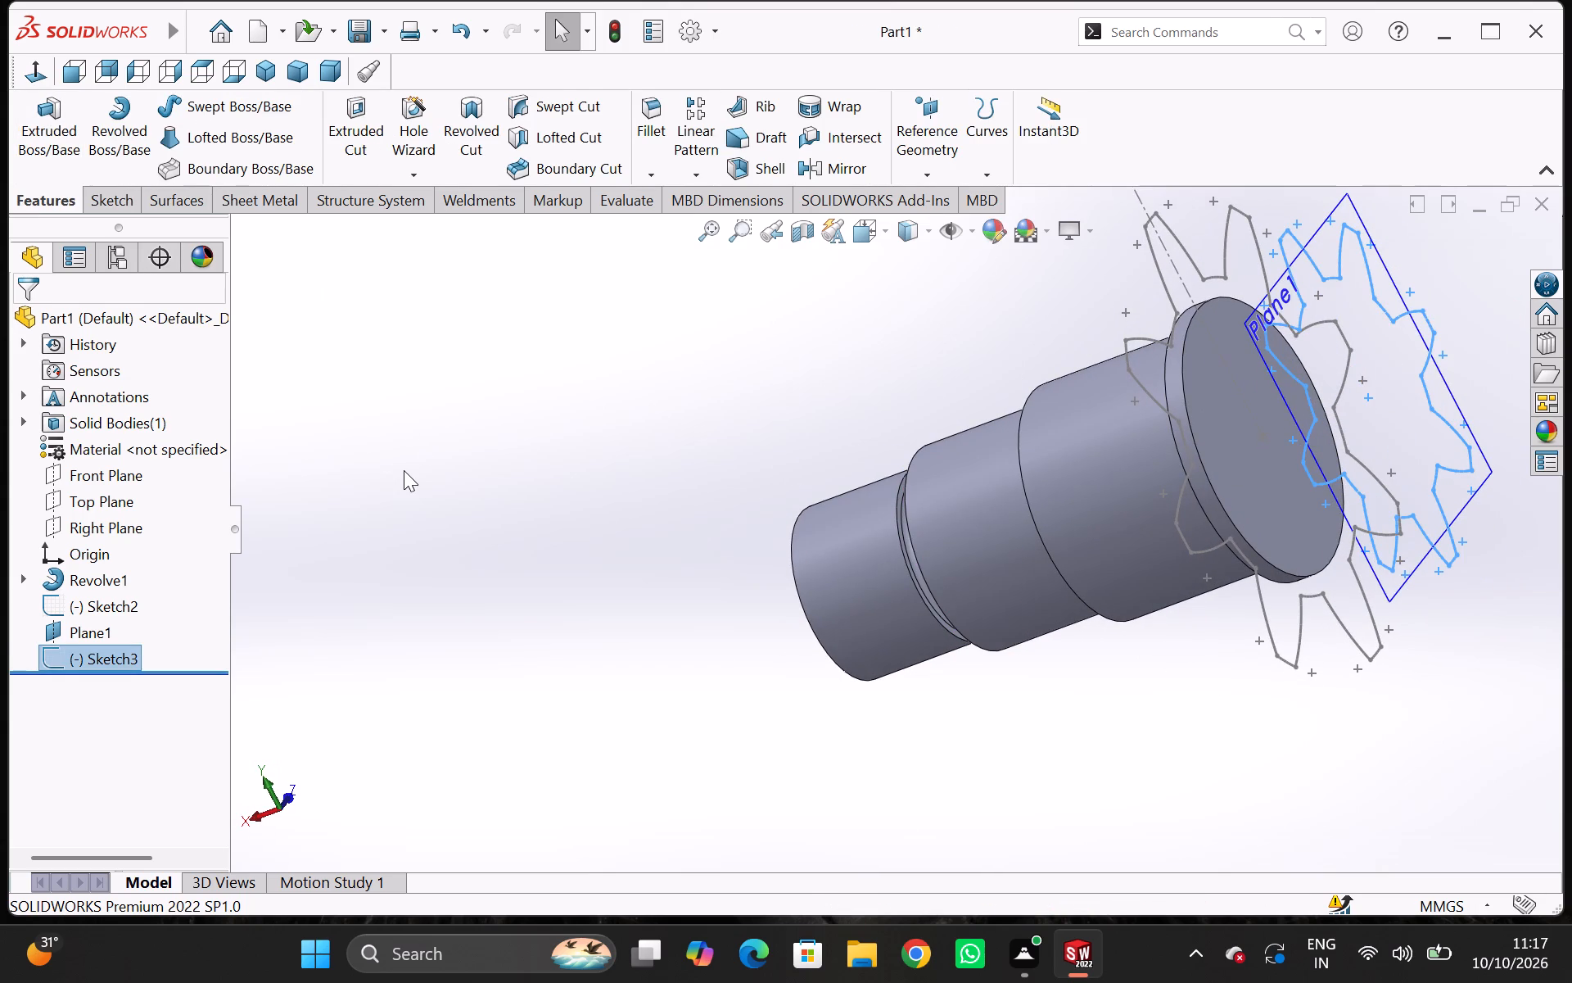
{"action": "left_click", "coordinate": [538, 460]}
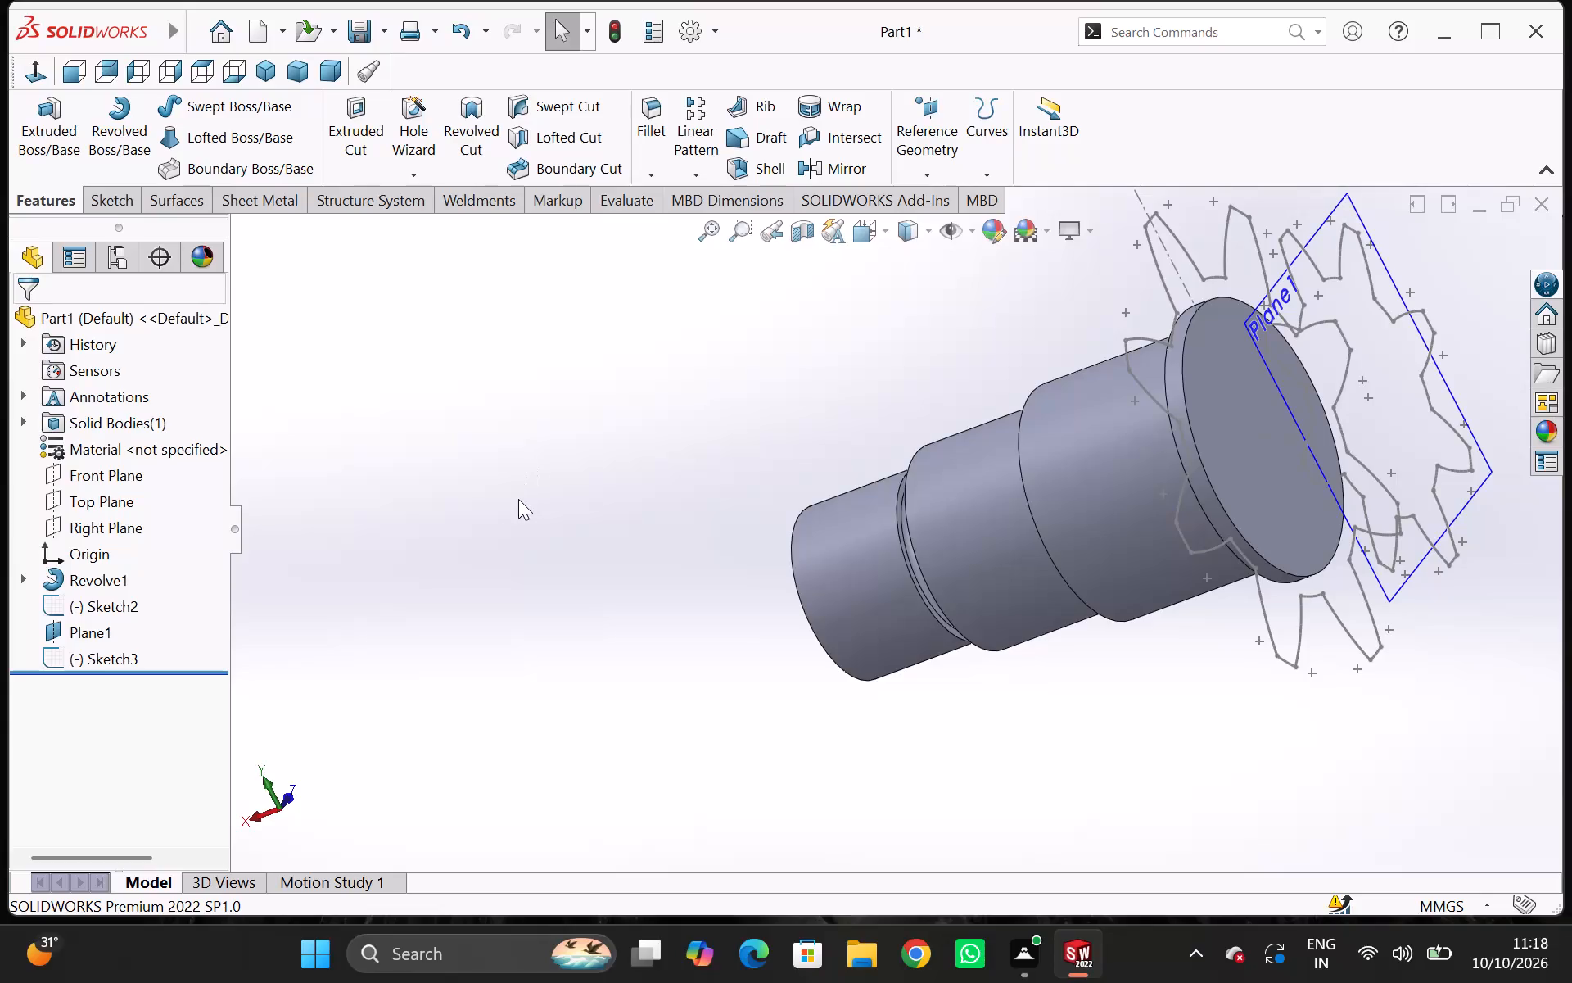
{"action": "left_click", "coordinate": [540, 495]}
Create a reference plane offset 30 mm outward from Plane1, on the side away from the shaft.
{"action": "middle_click_drag", "start_coordinate": [664, 434], "coordinate": [674, 515]}
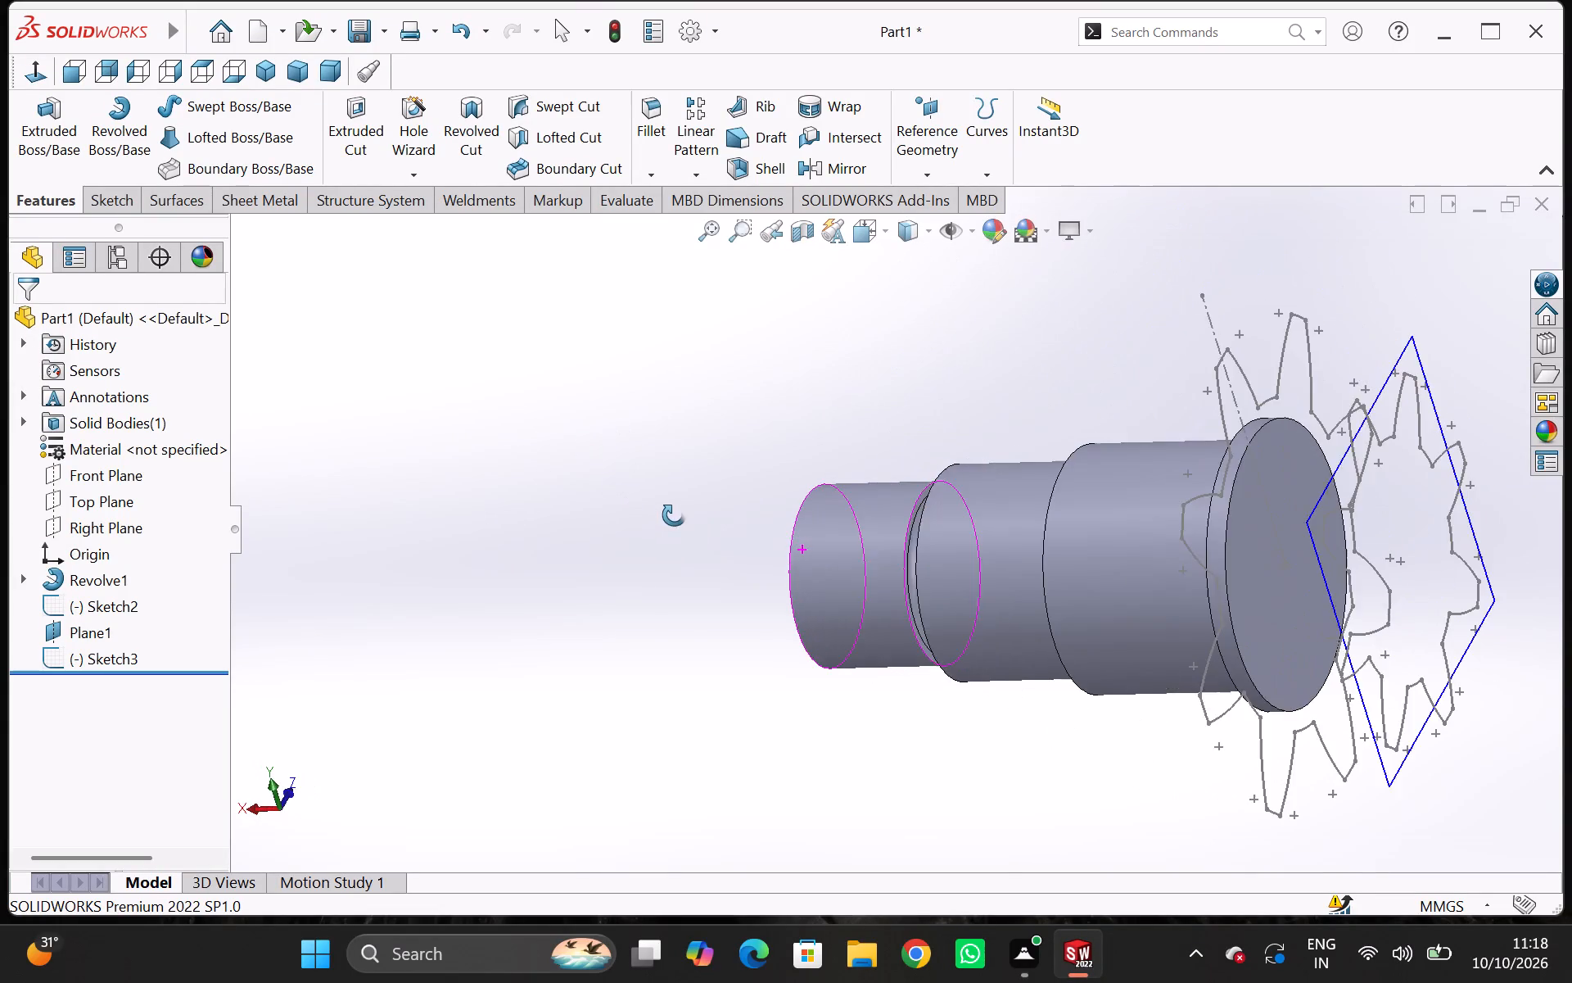
{"action": "middle_click_drag", "start_coordinate": [674, 515], "coordinate": [678, 513]}
{"action": "scroll", "coordinate": [678, 513], "scroll_direction": "down", "scroll_amount": 2}
{"action": "scroll", "coordinate": [678, 513], "scroll_direction": "up", "scroll_amount": 4}
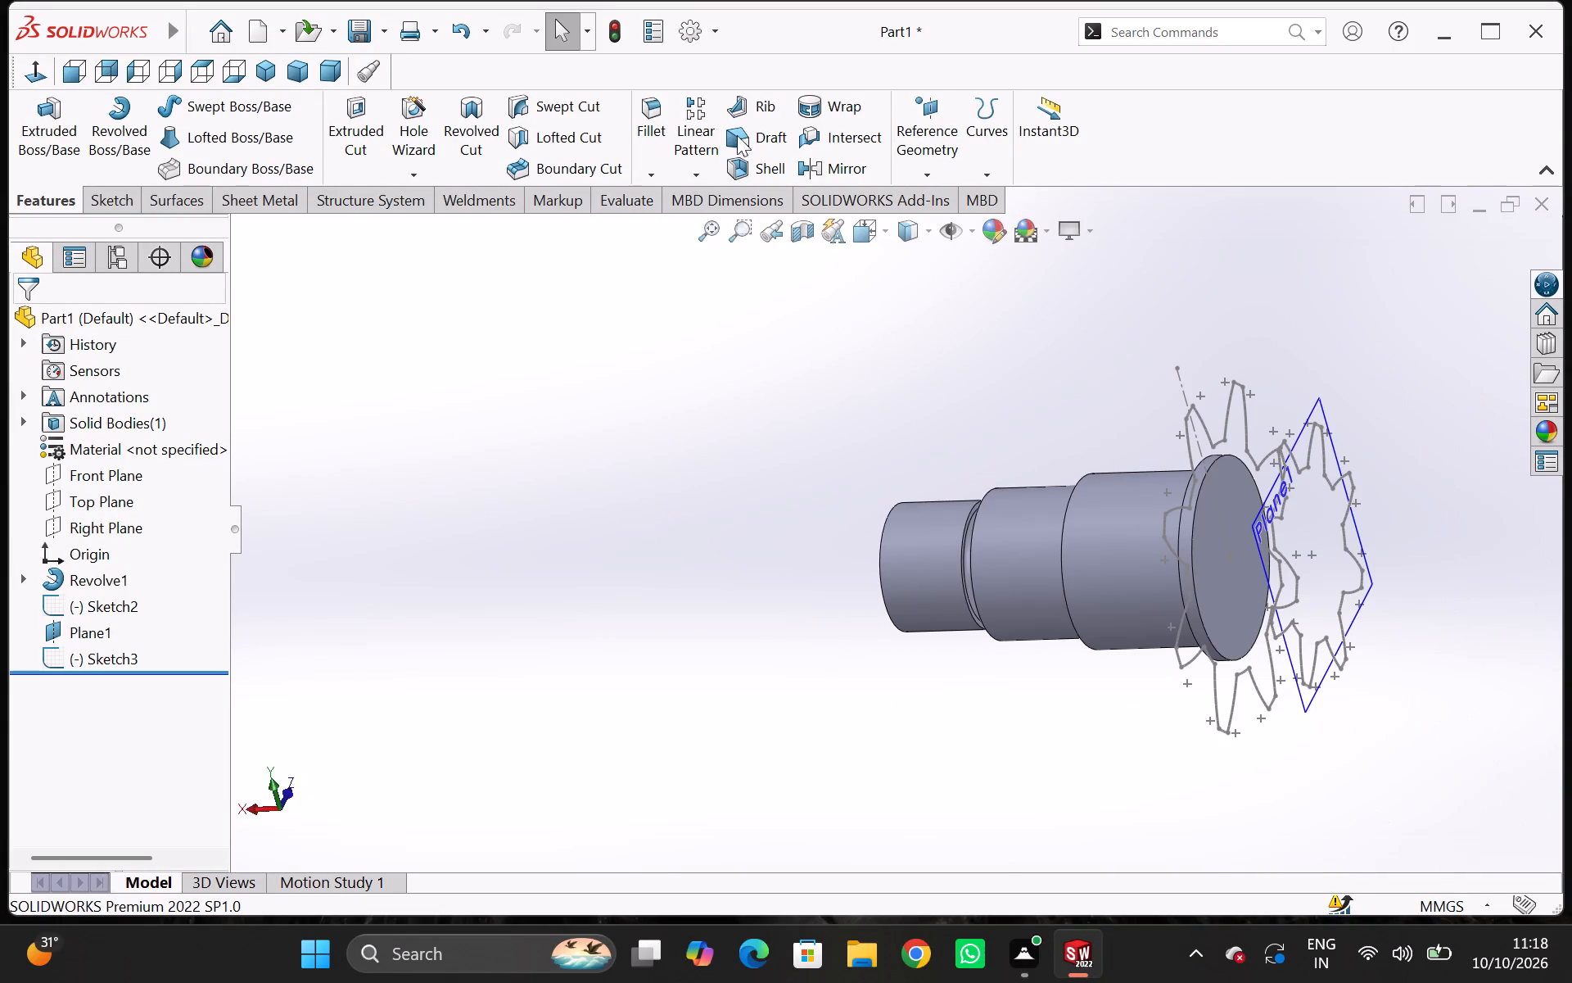
{"action": "left_click", "coordinate": [922, 170]}
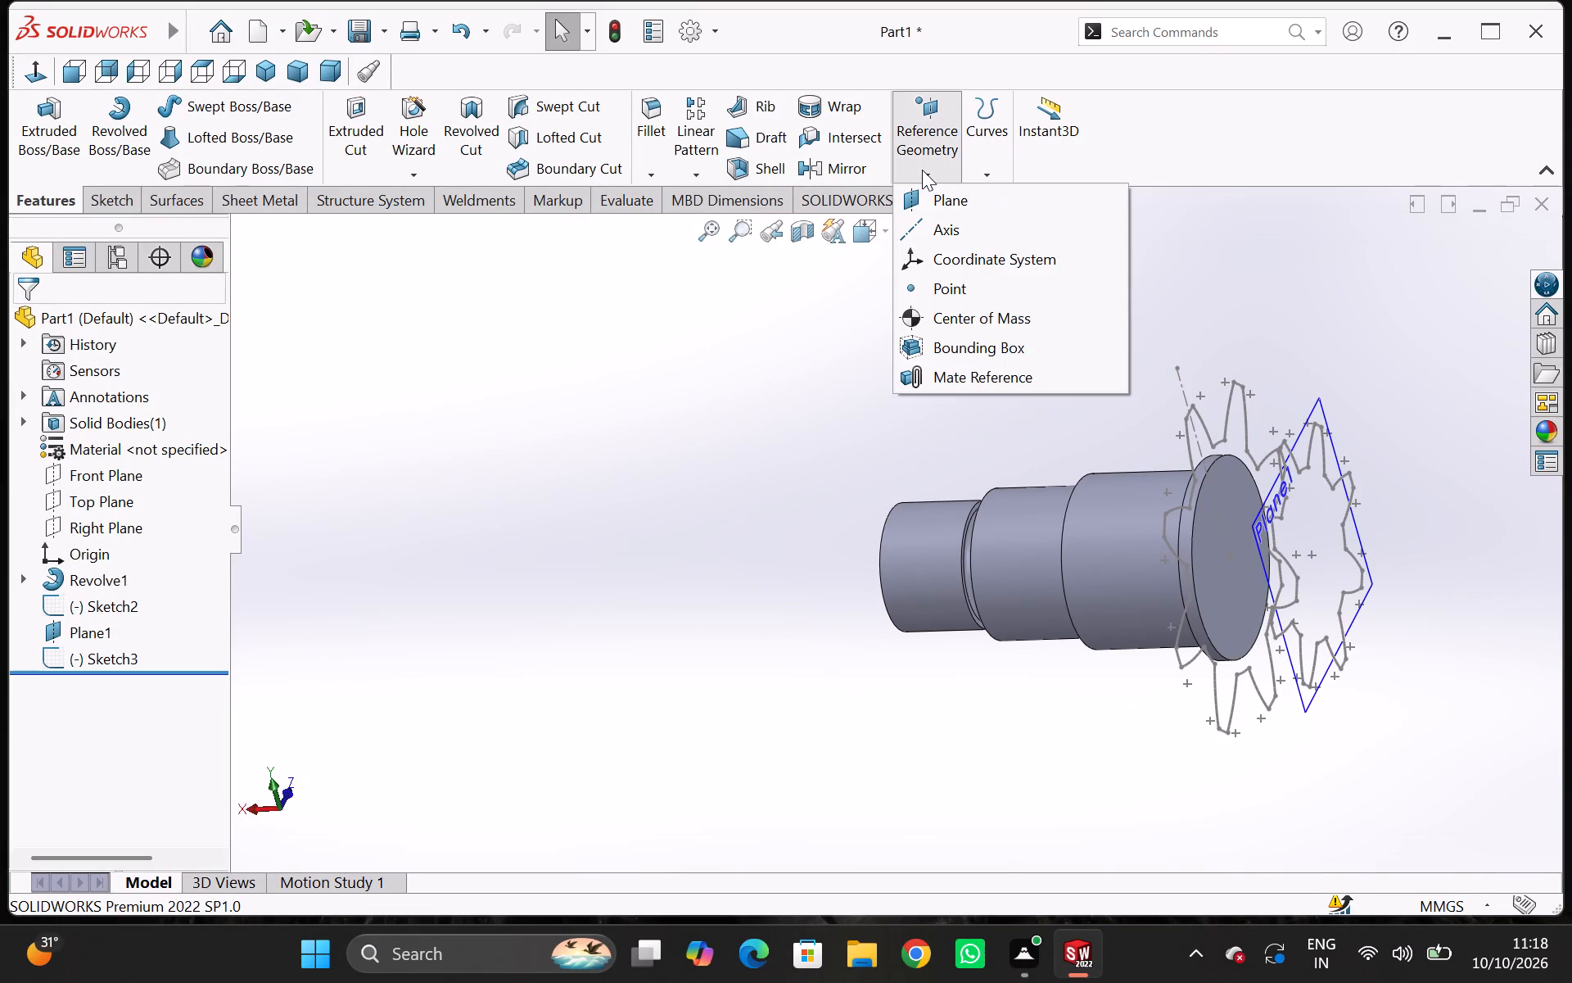
{"action": "left_click", "coordinate": [942, 210]}
{"action": "left_click", "coordinate": [1305, 499]}
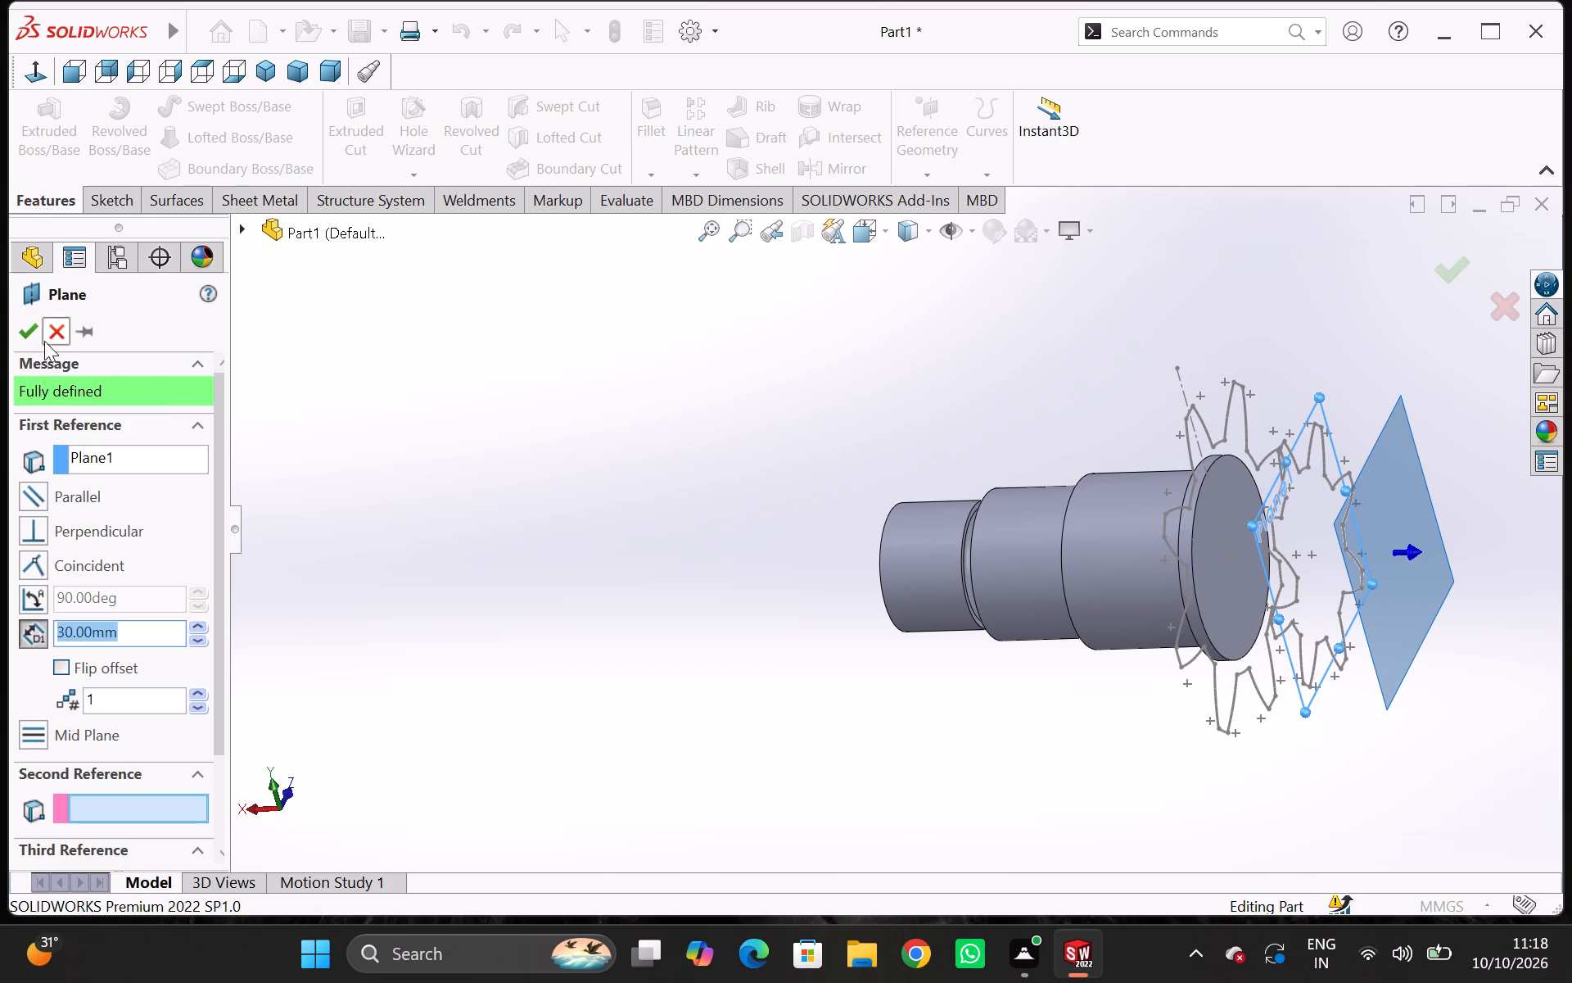
{"action": "left_click", "coordinate": [28, 333]}
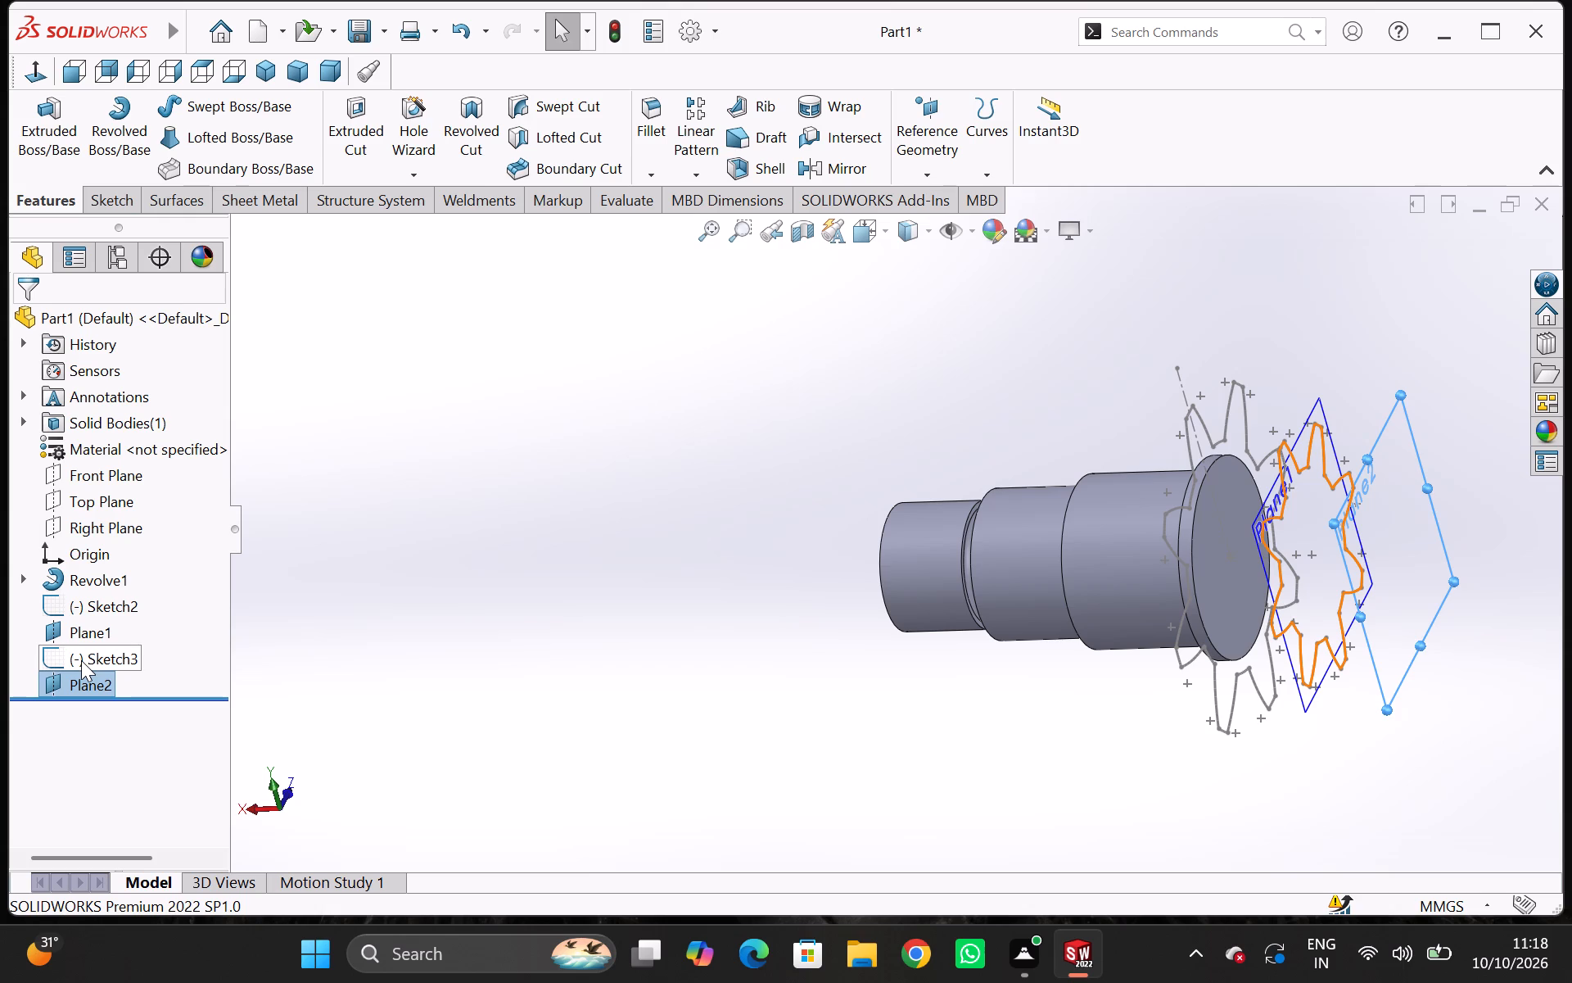
Open a sketch on the outermost offset plane and convert the scaled gear outline from Sketch3 into it.
{"action": "left_click", "coordinate": [81, 660]}
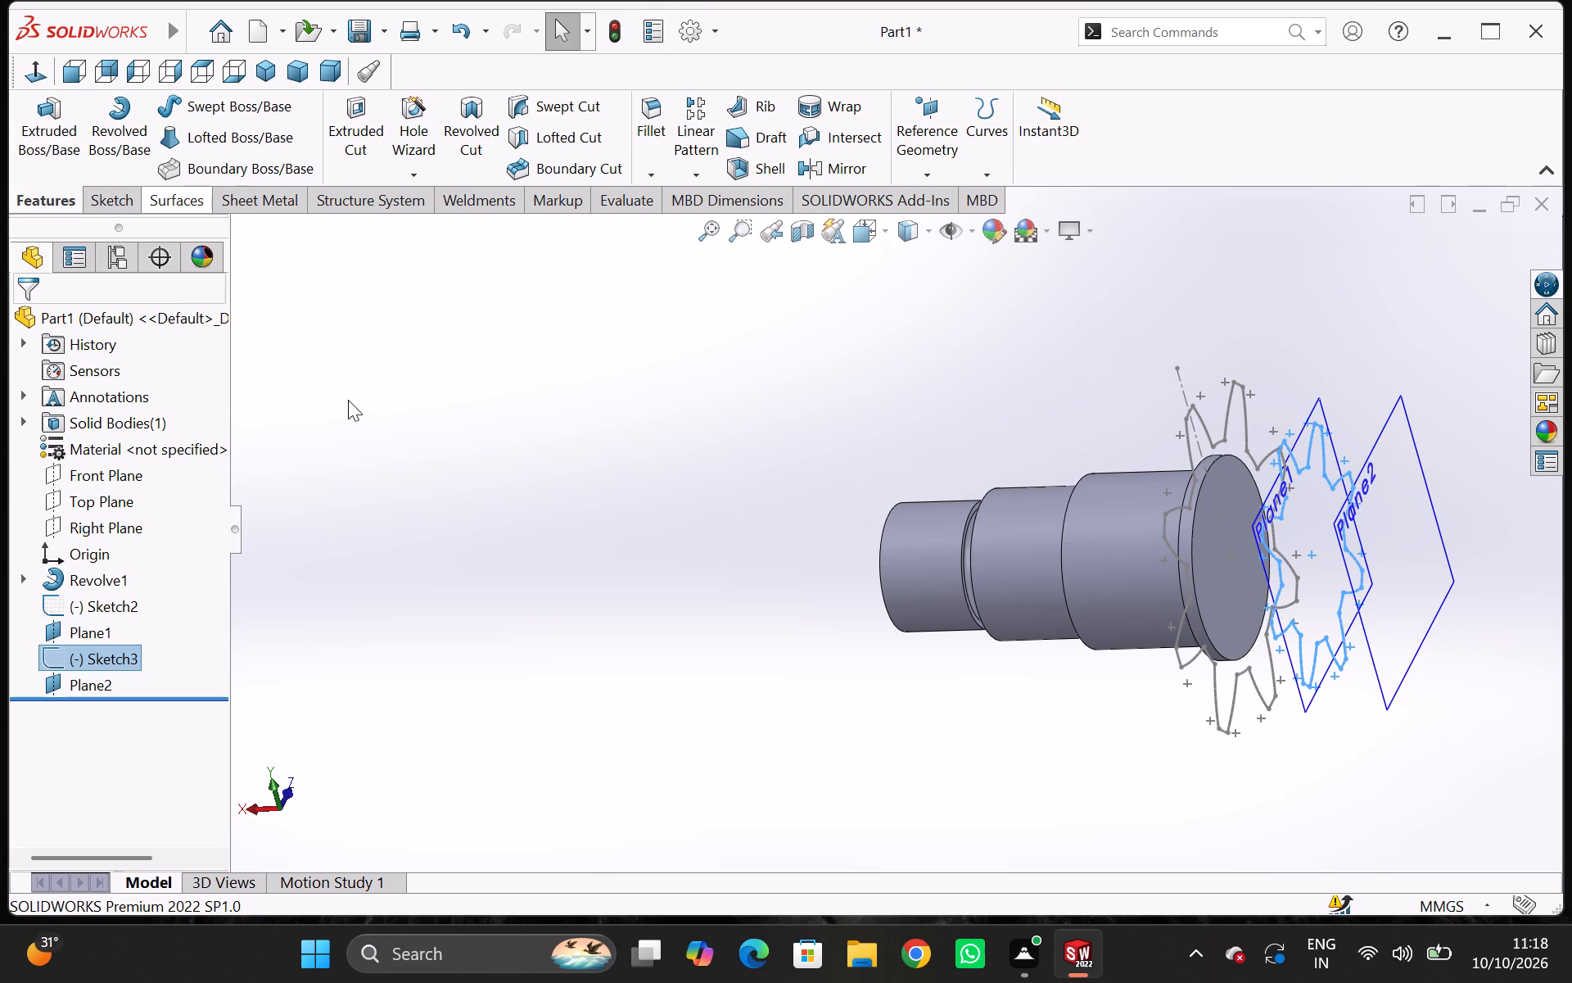
{"action": "key", "text": "Escape"}
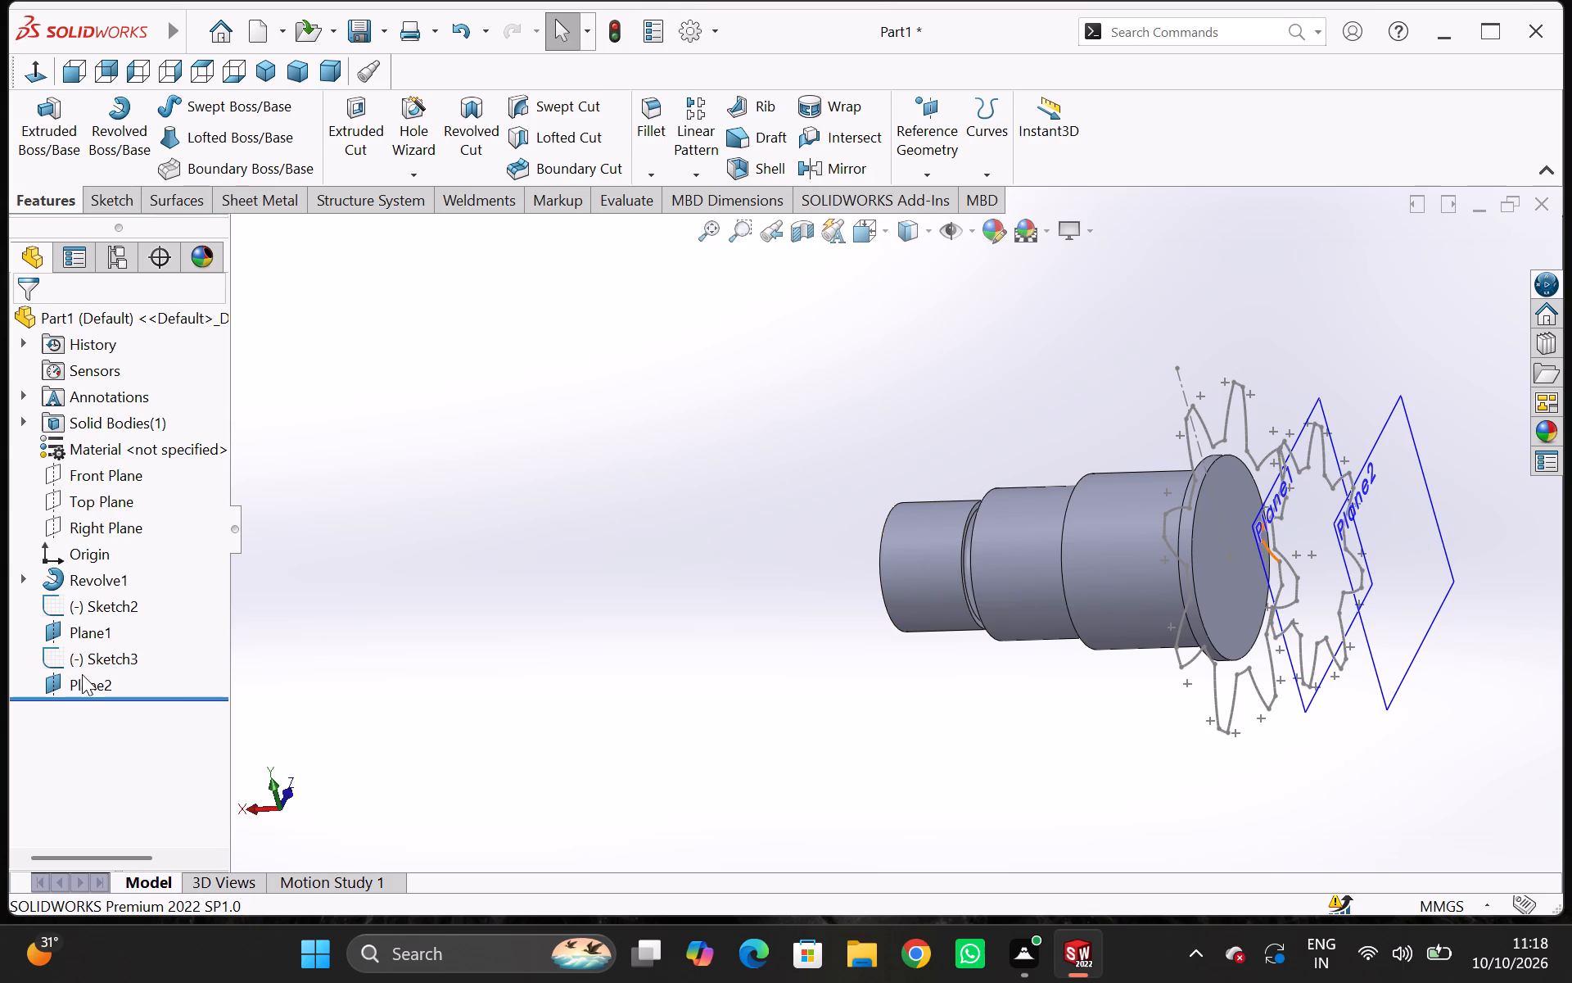
{"action": "left_click", "coordinate": [80, 681]}
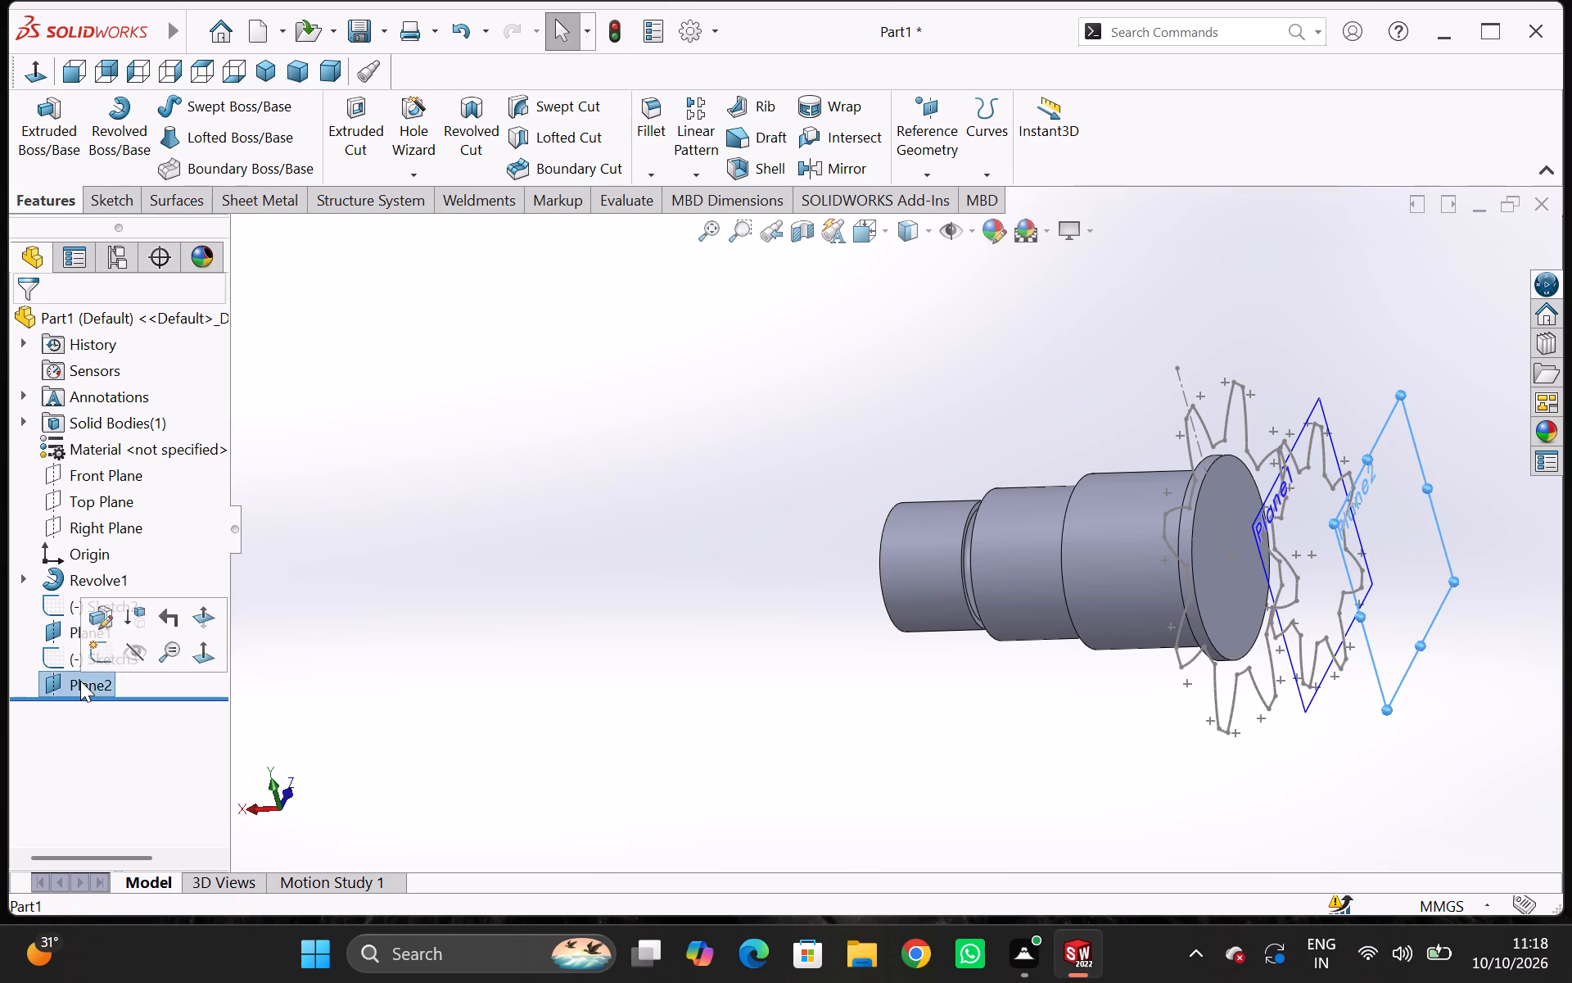
{"action": "left_click", "coordinate": [91, 655]}
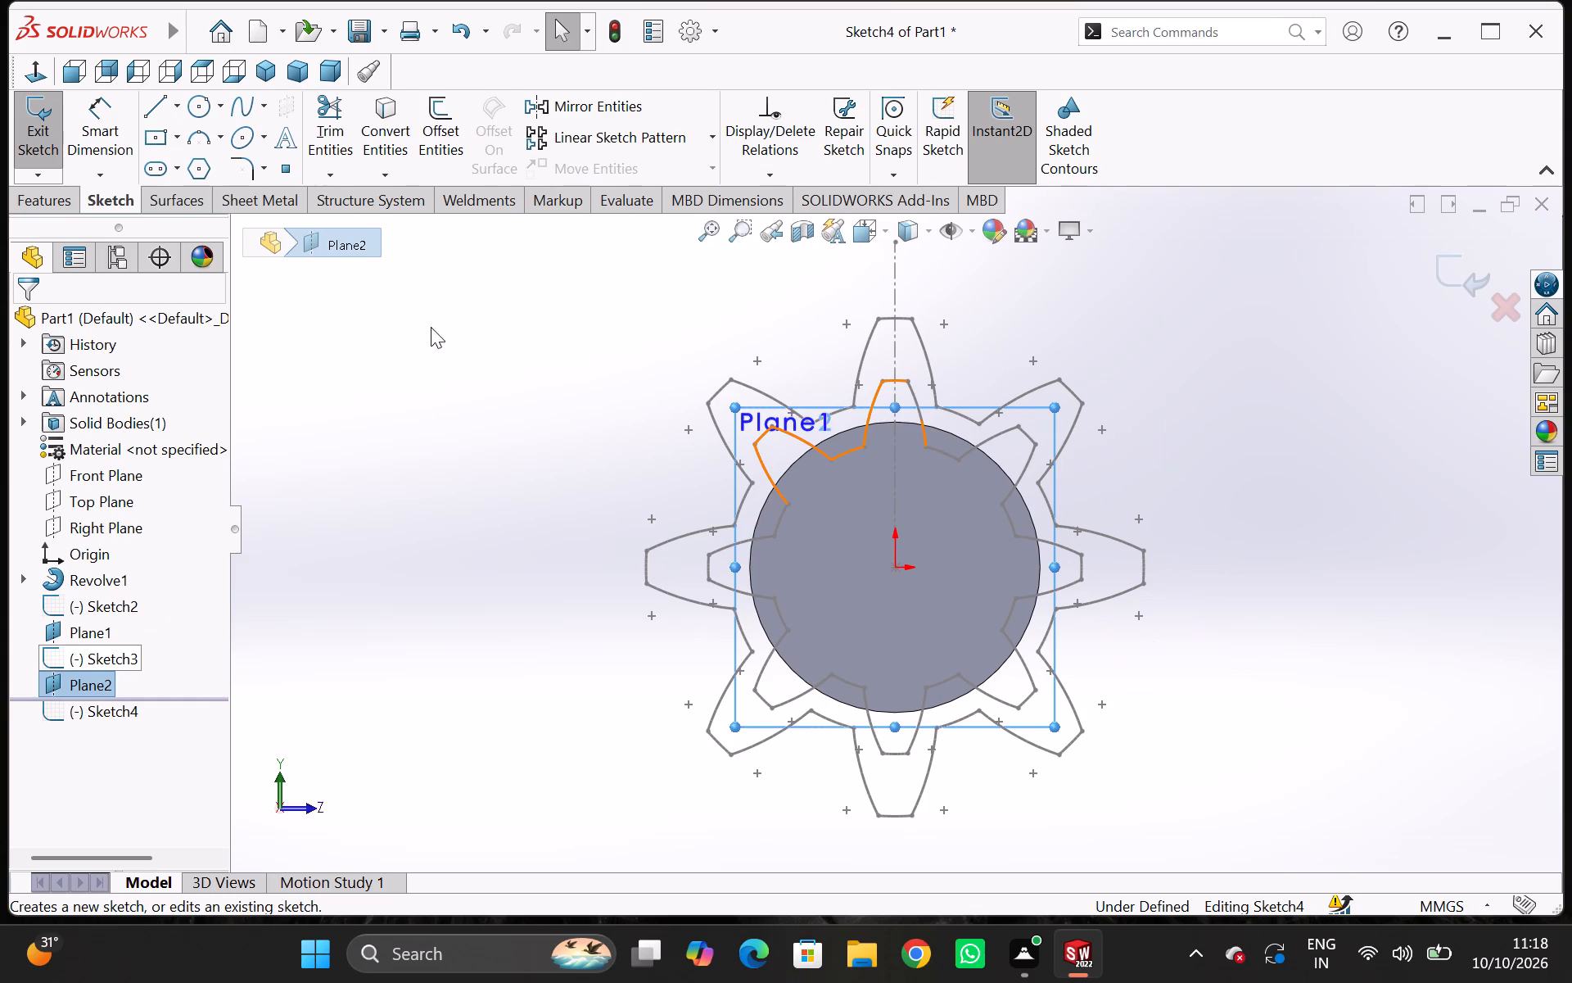
{"action": "left_click", "coordinate": [395, 111]}
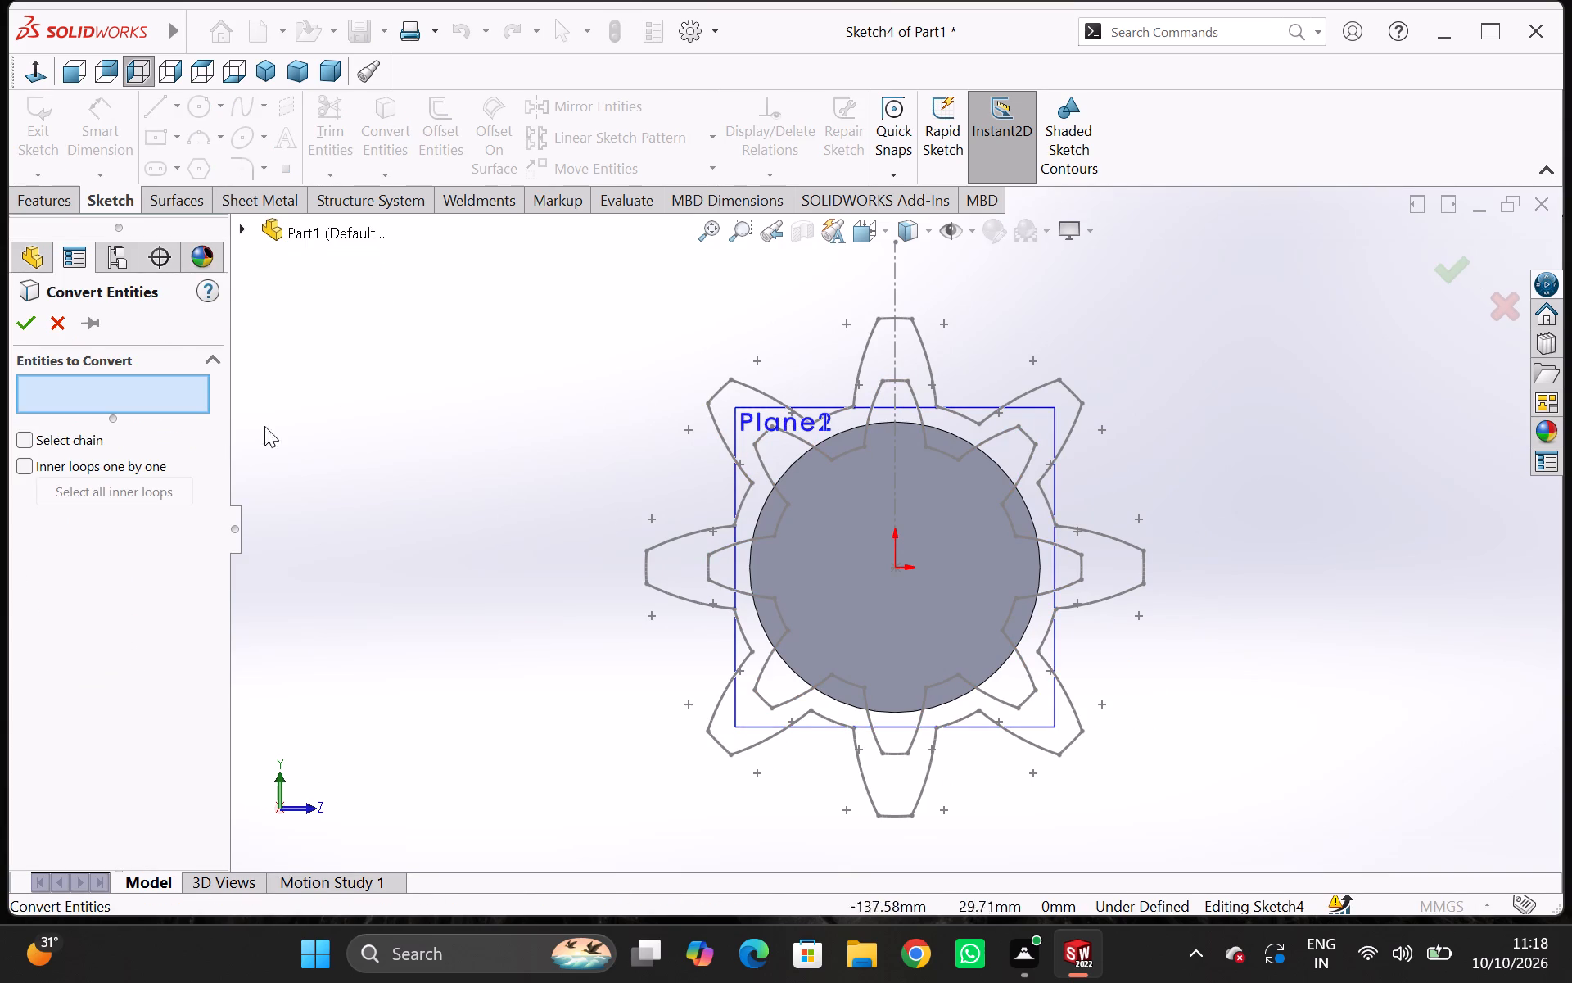
{"action": "left_click", "coordinate": [349, 232]}
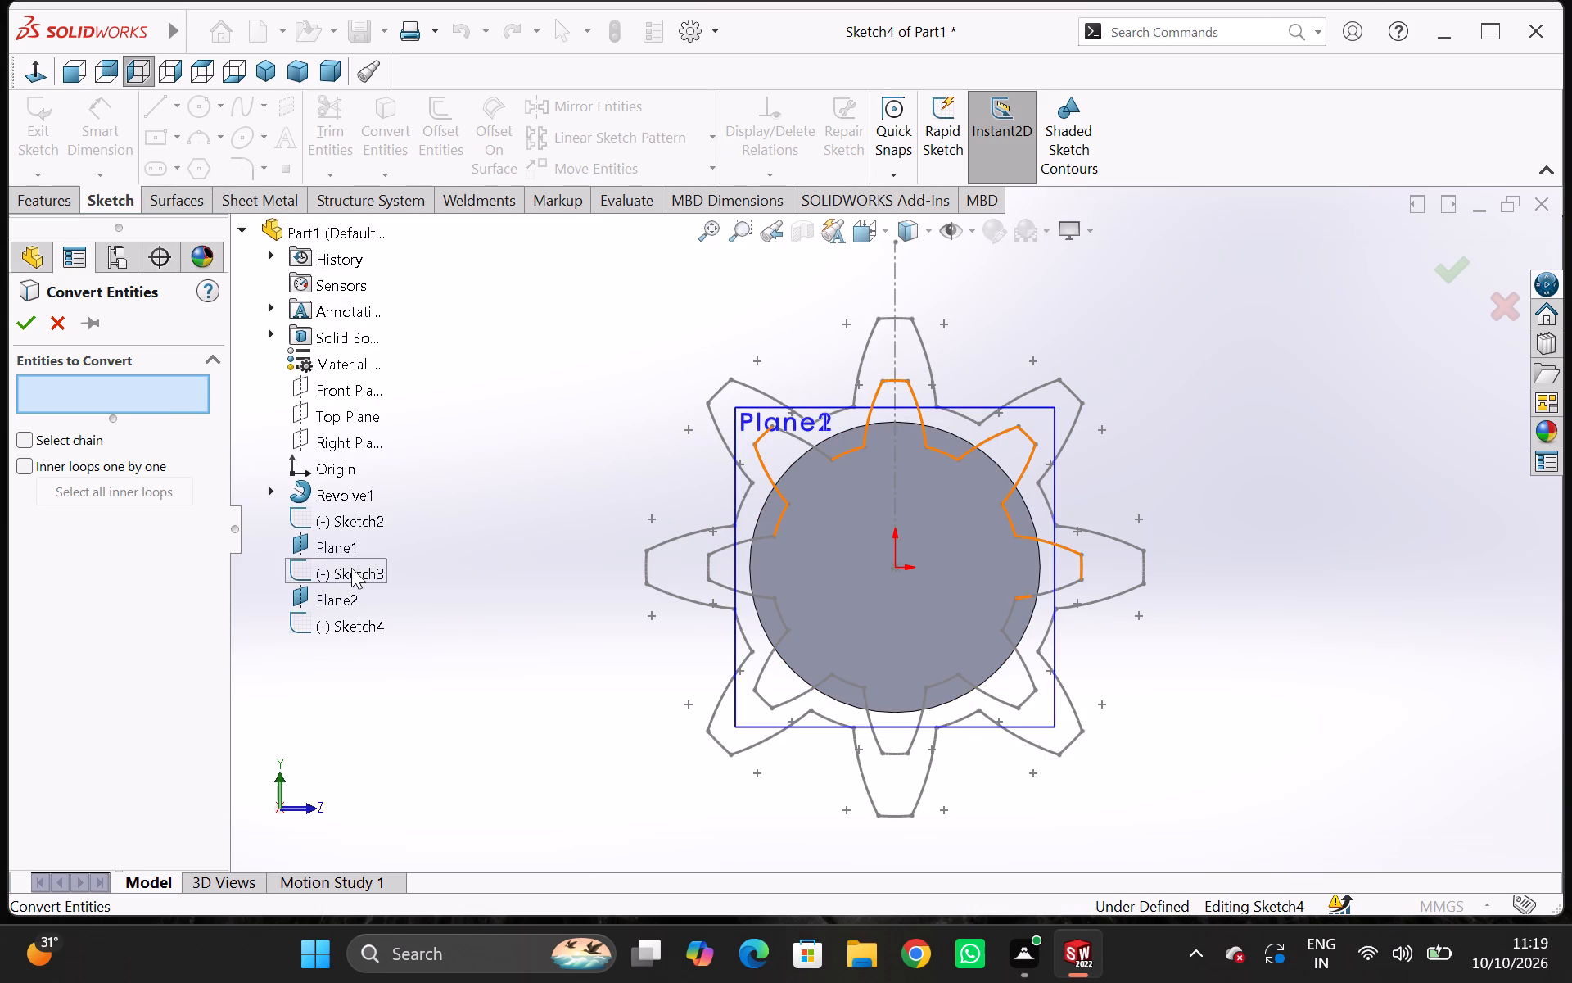
{"action": "left_click", "coordinate": [351, 568]}
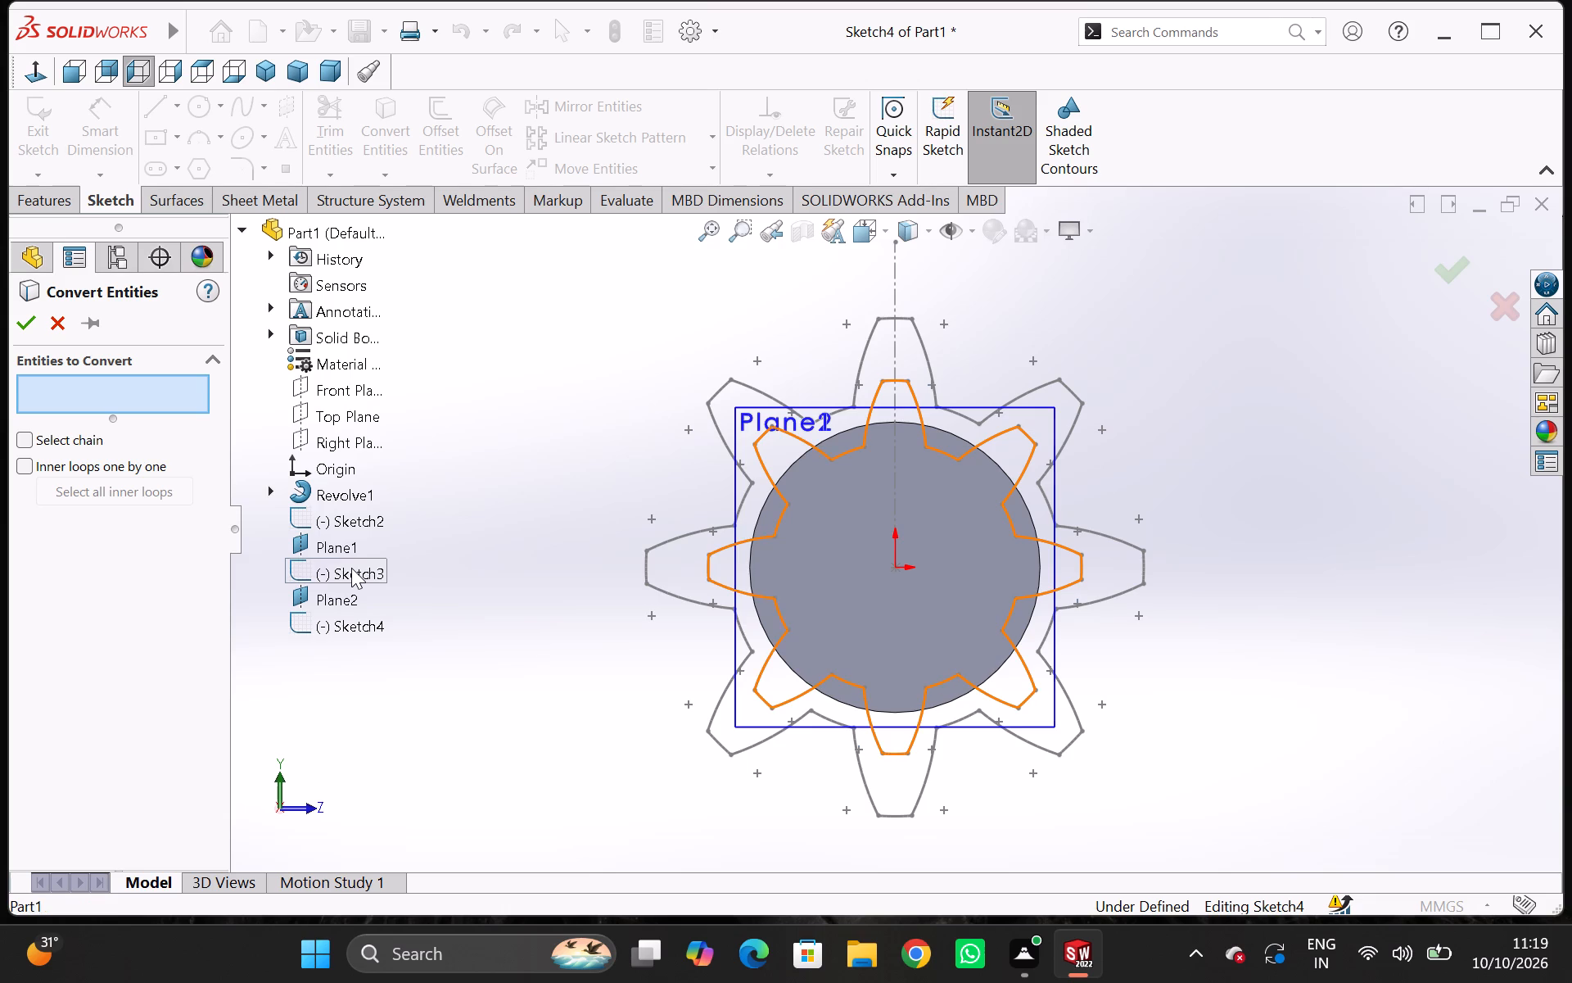
{"action": "left_click", "coordinate": [22, 324]}
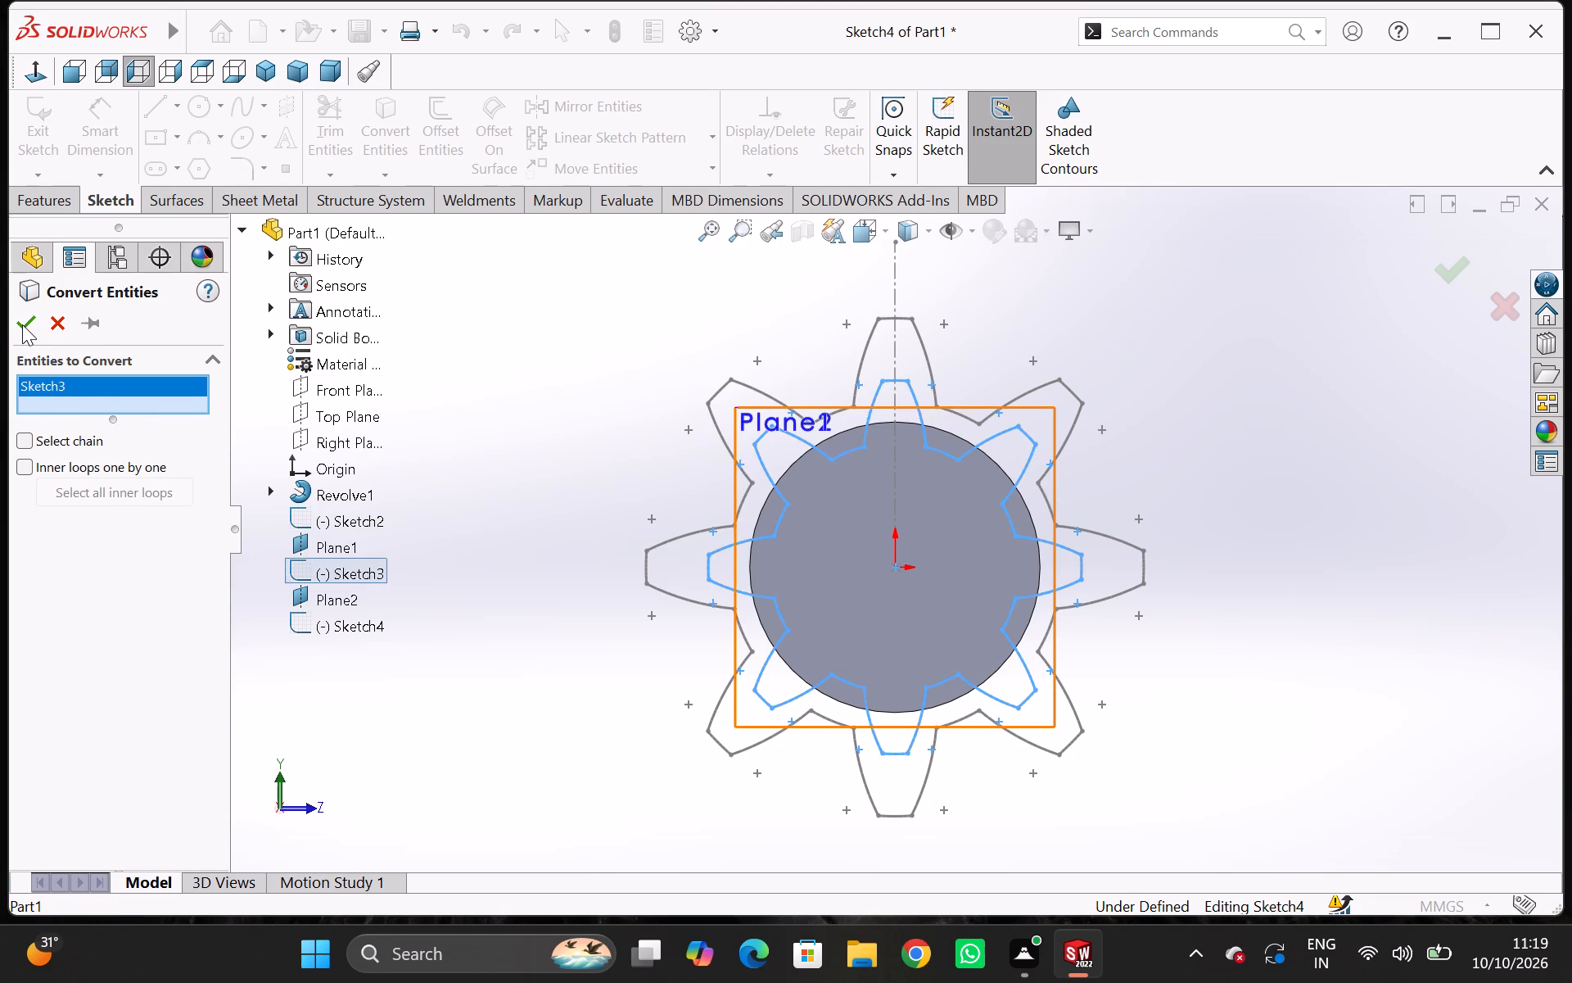
Scale the whole converted outline about the sketch origin by a factor of 0.75, without keeping a copy, and exit the sketch.
{"action": "middle_click_drag", "start_coordinate": [436, 448], "coordinate": [550, 540]}
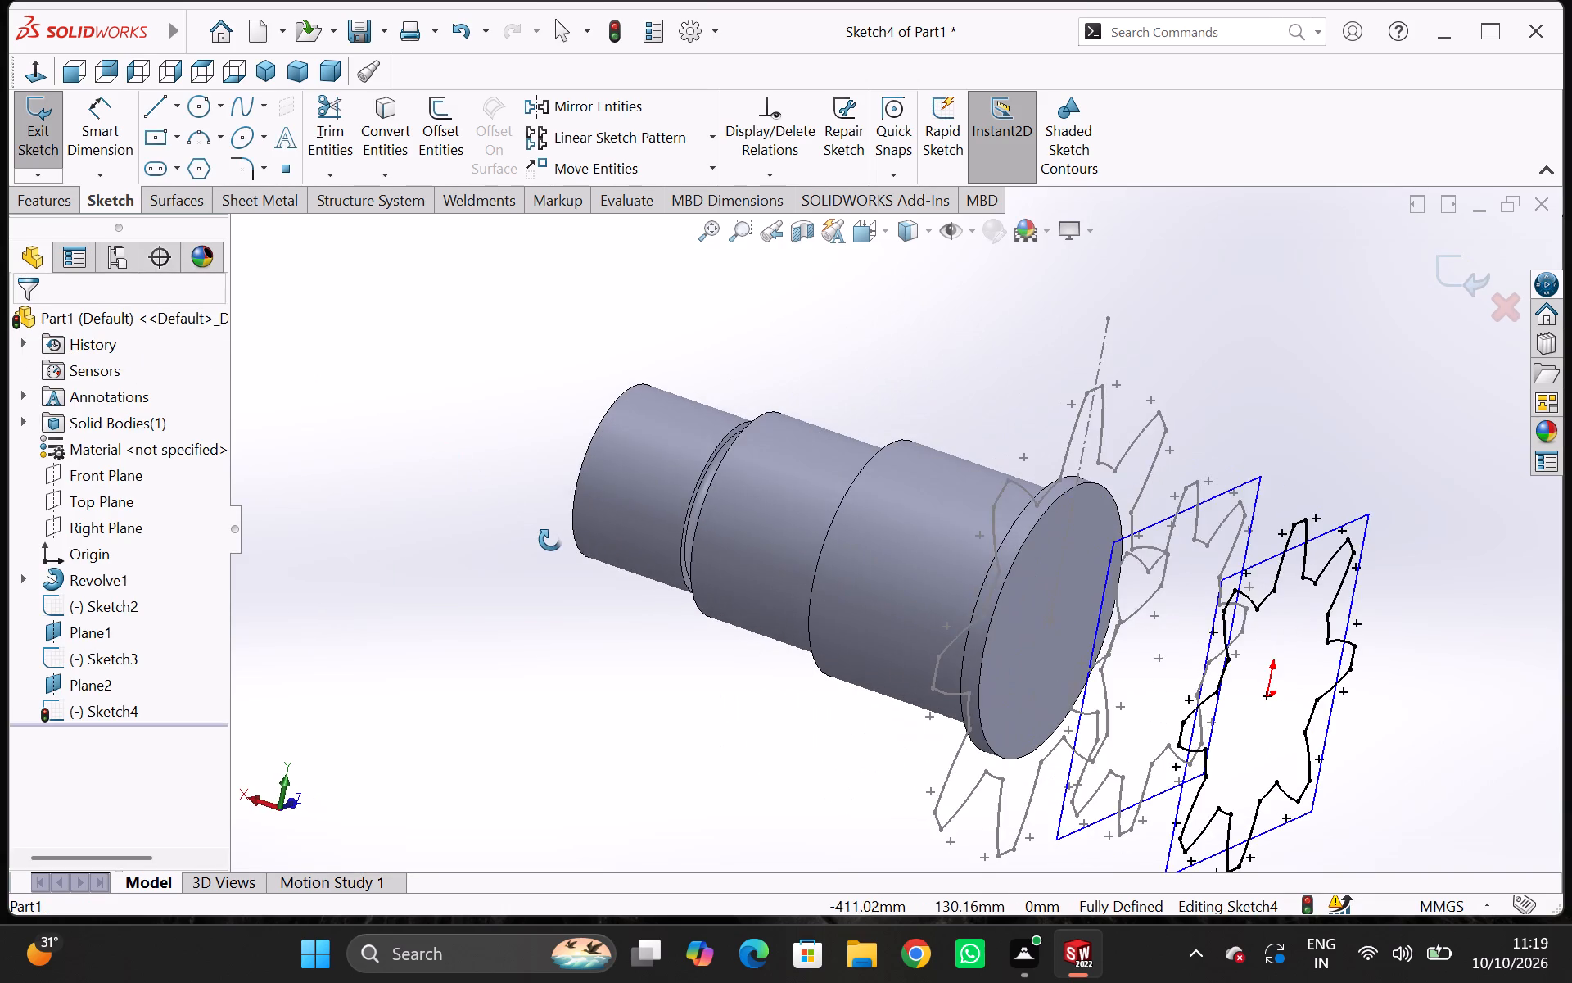
{"action": "middle_click_drag", "start_coordinate": [550, 540], "coordinate": [453, 471]}
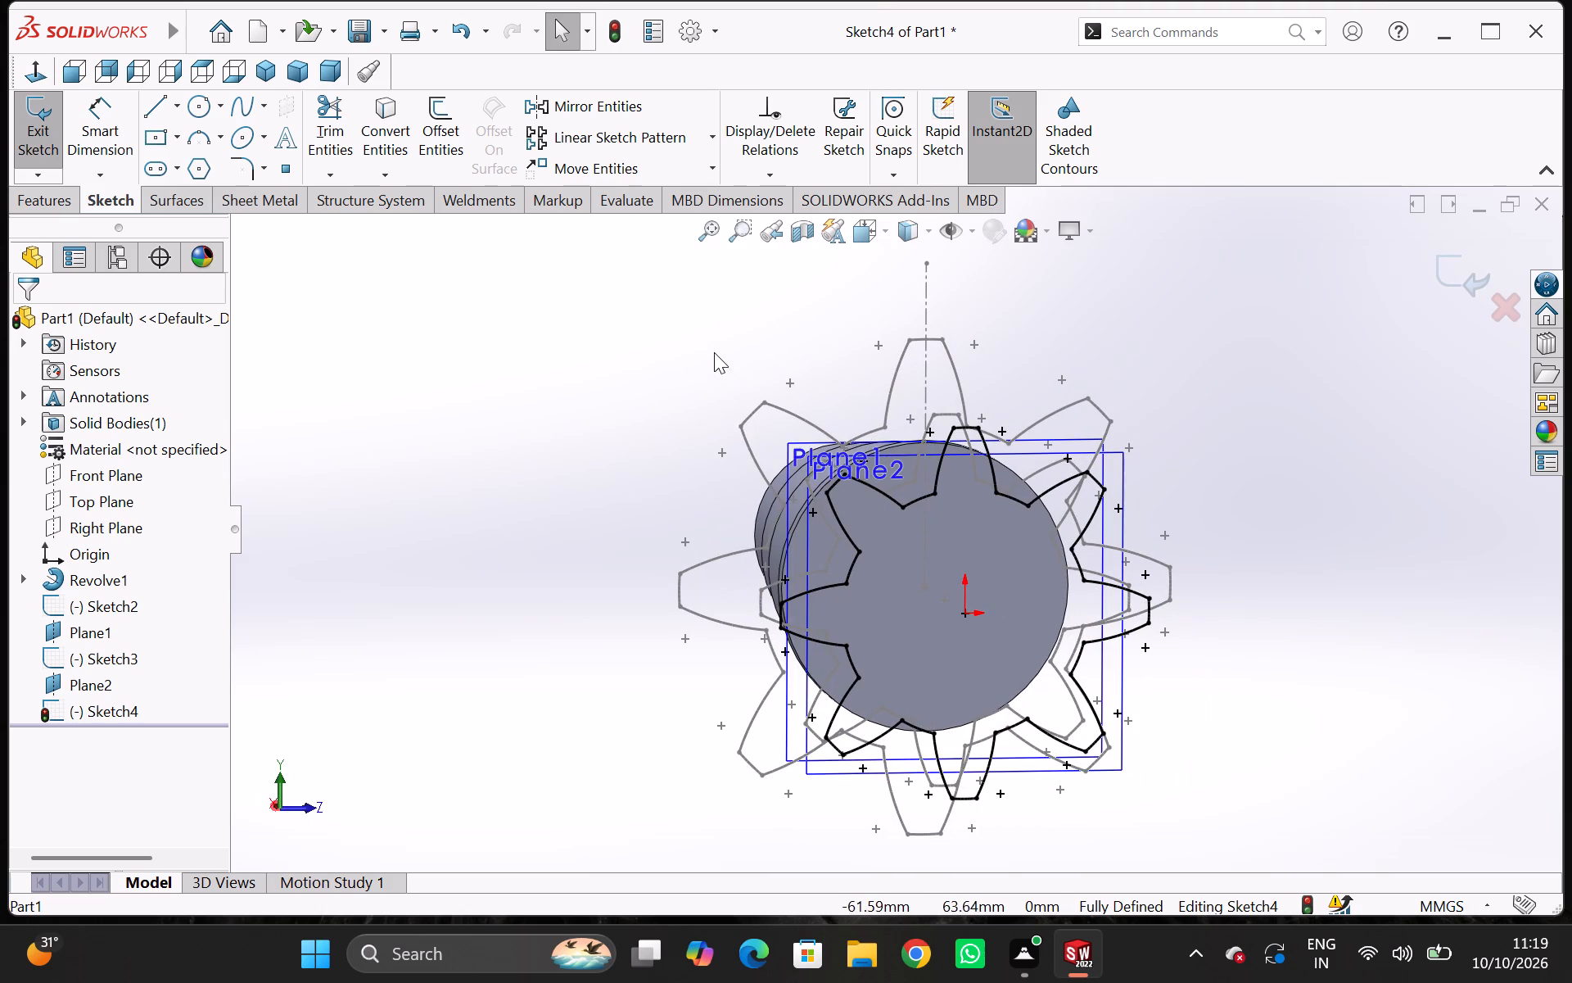
{"action": "left_click_drag", "start_coordinate": [722, 350], "coordinate": [1246, 840]}
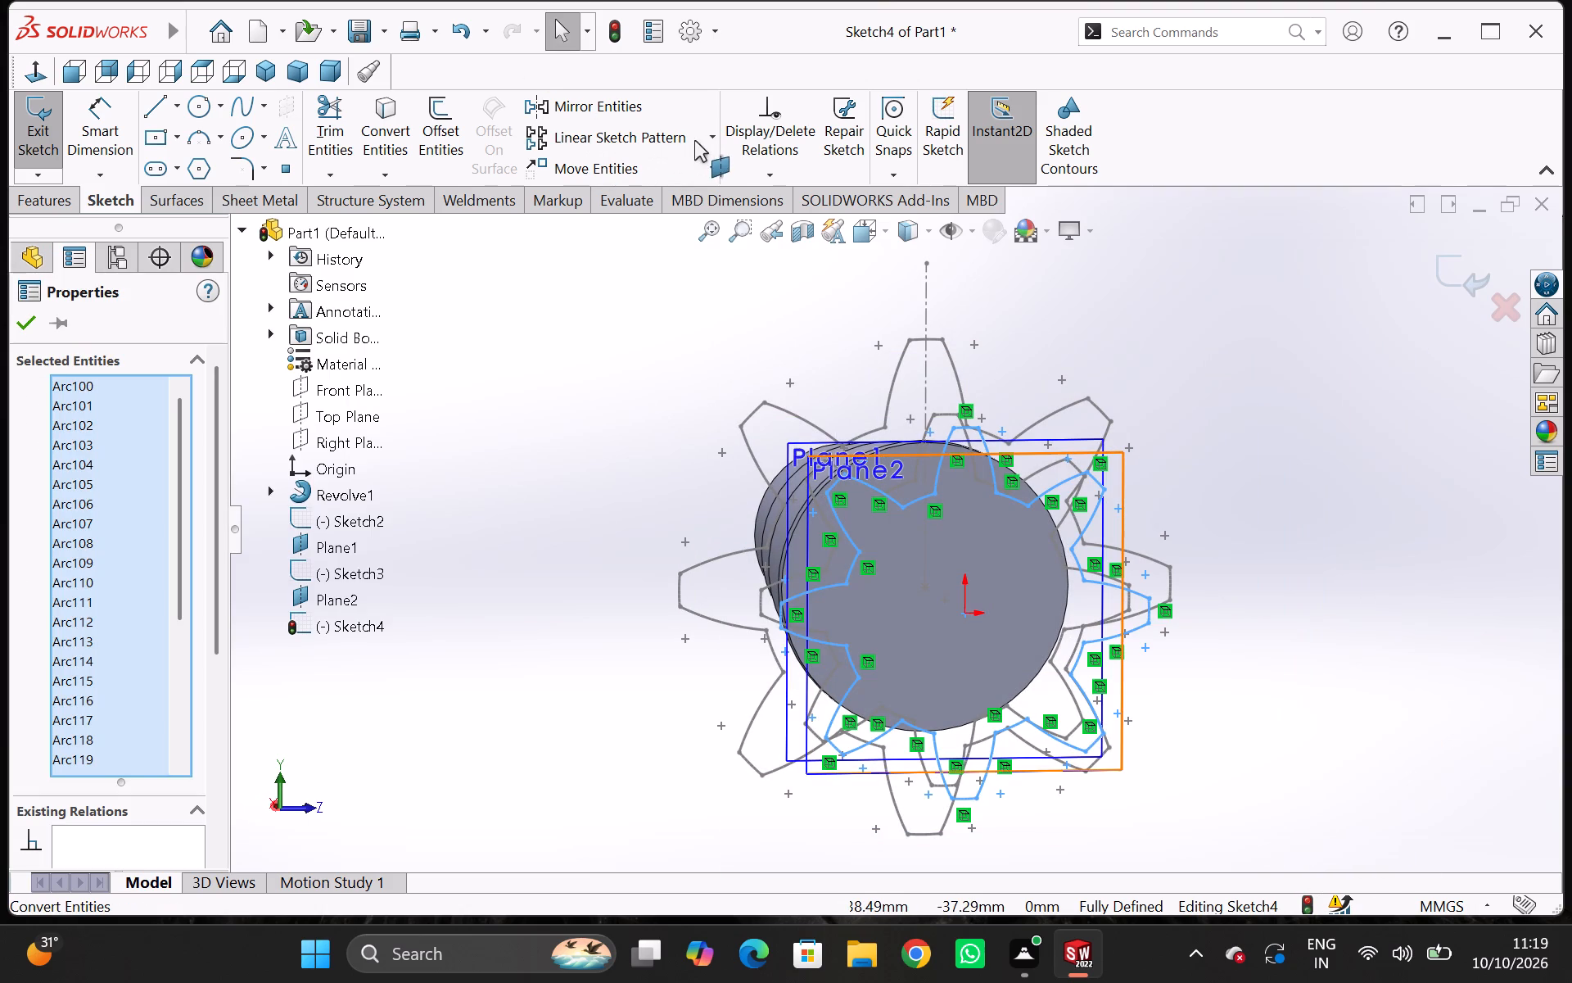
{"action": "scroll", "coordinate": [90, 704], "scroll_direction": "down", "scroll_amount": 3}
{"action": "scroll", "coordinate": [81, 828], "scroll_direction": "down", "scroll_amount": 6}
{"action": "scroll", "coordinate": [107, 644], "scroll_direction": "down", "scroll_amount": 6}
{"action": "scroll", "coordinate": [107, 644], "scroll_direction": "up", "scroll_amount": 4}
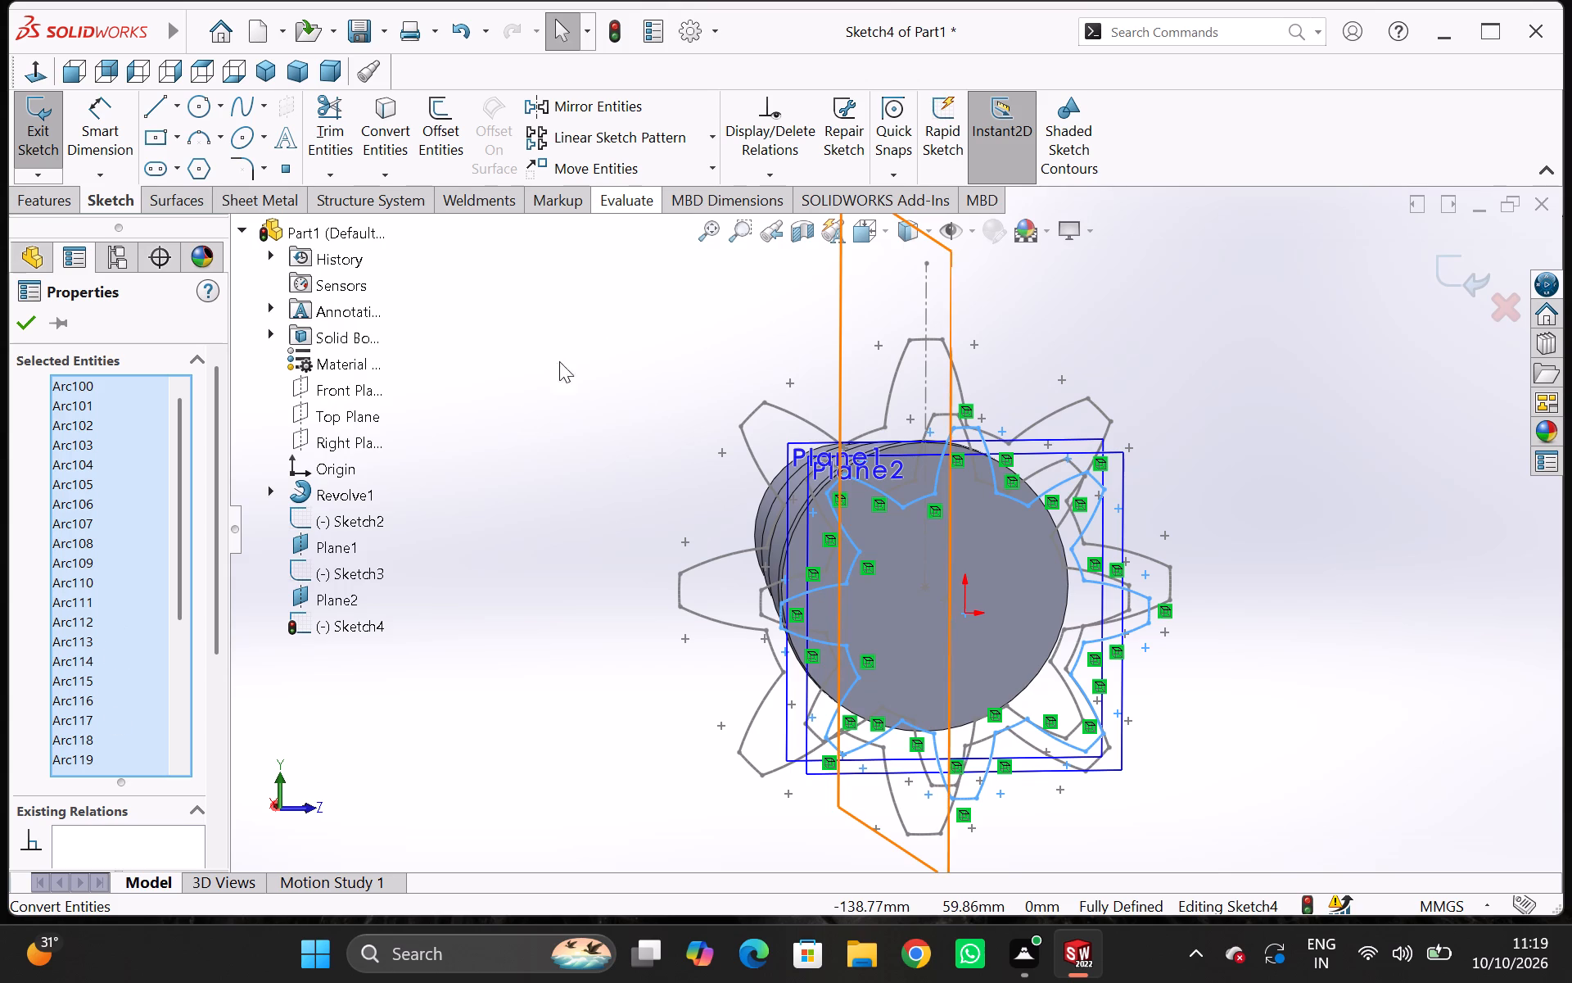
{"action": "left_click", "coordinate": [707, 168]}
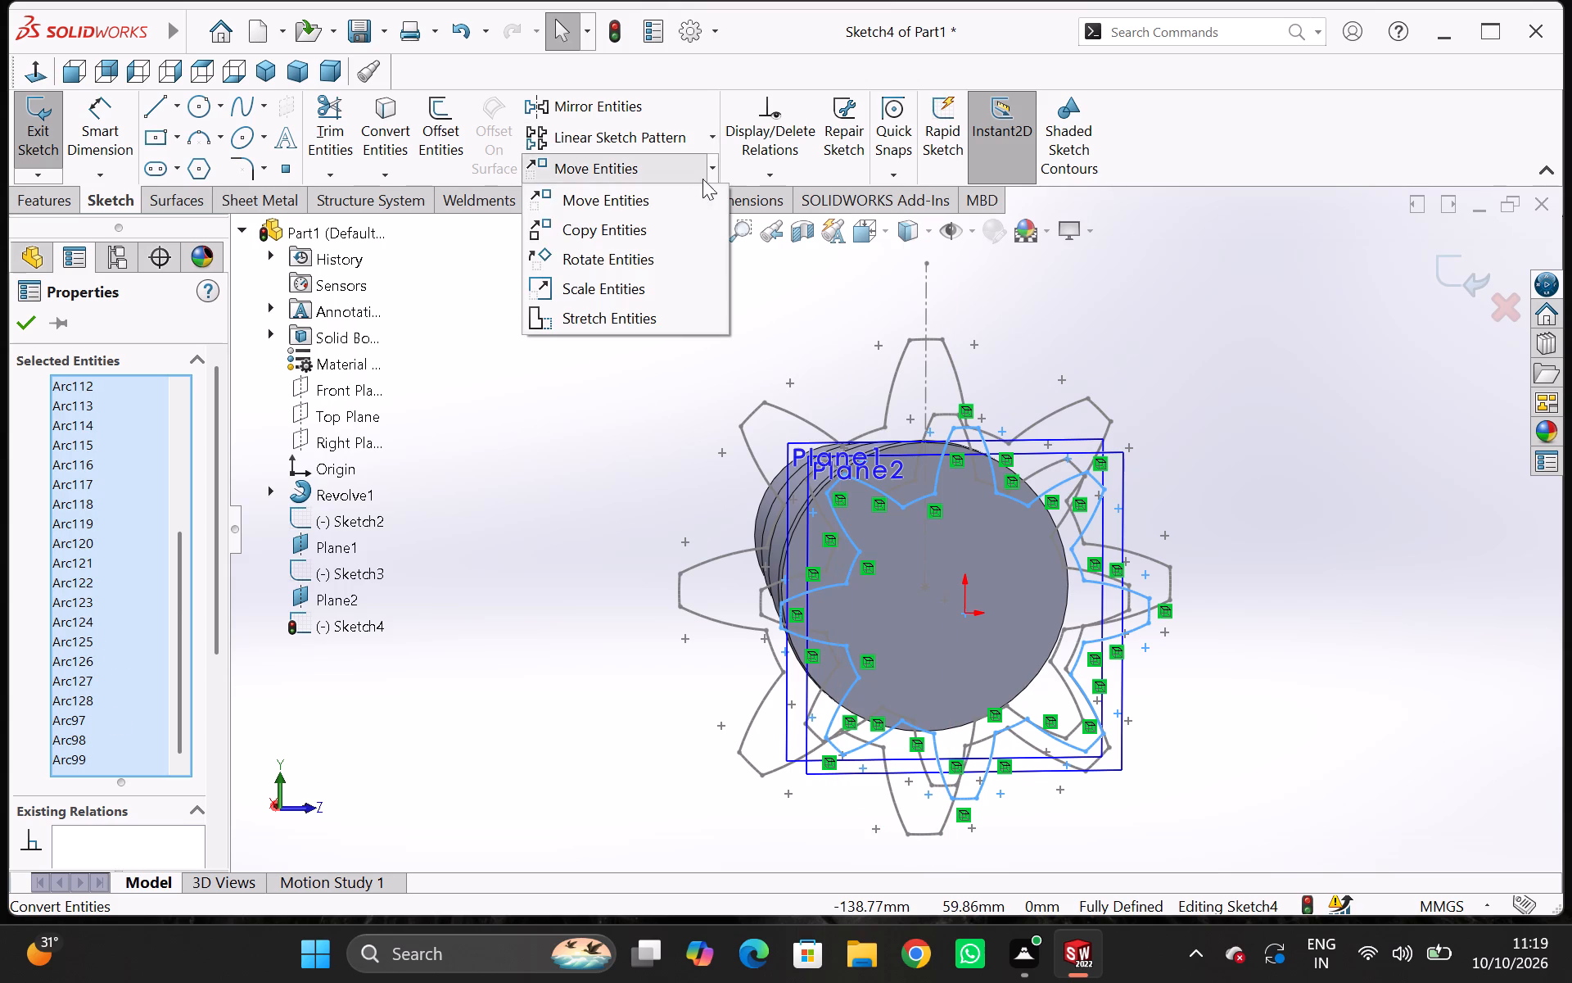
{"action": "left_click", "coordinate": [615, 288]}
{"action": "scroll", "coordinate": [169, 713], "scroll_direction": "down", "scroll_amount": 5}
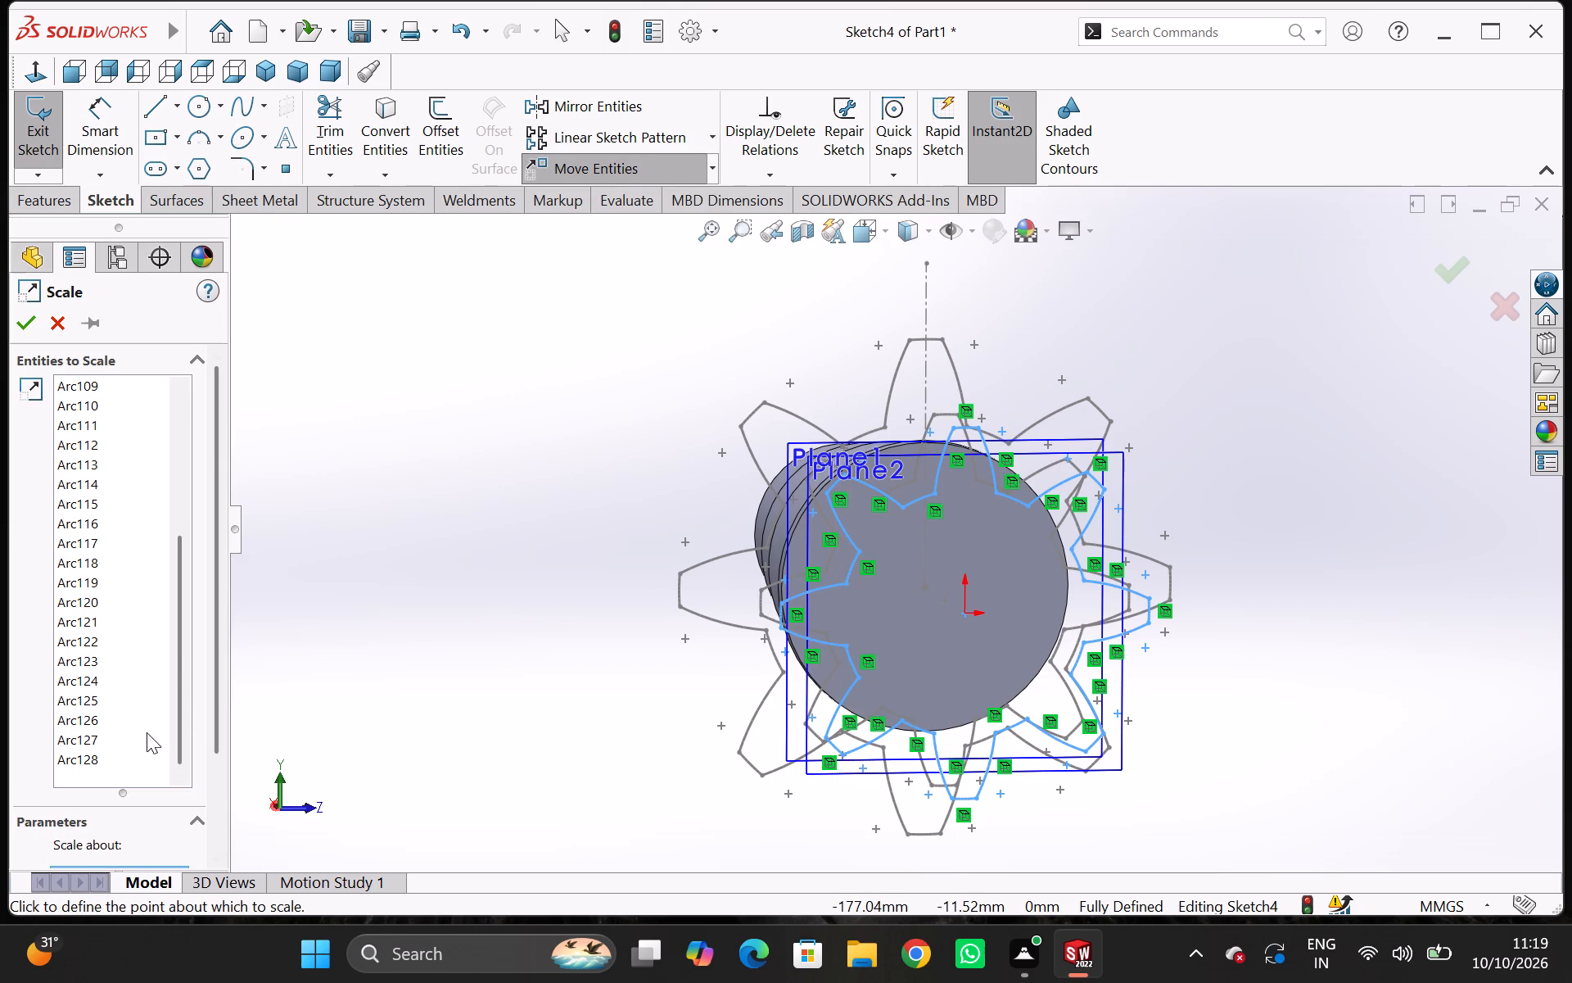
{"action": "scroll", "coordinate": [142, 741], "scroll_direction": "down", "scroll_amount": 11}
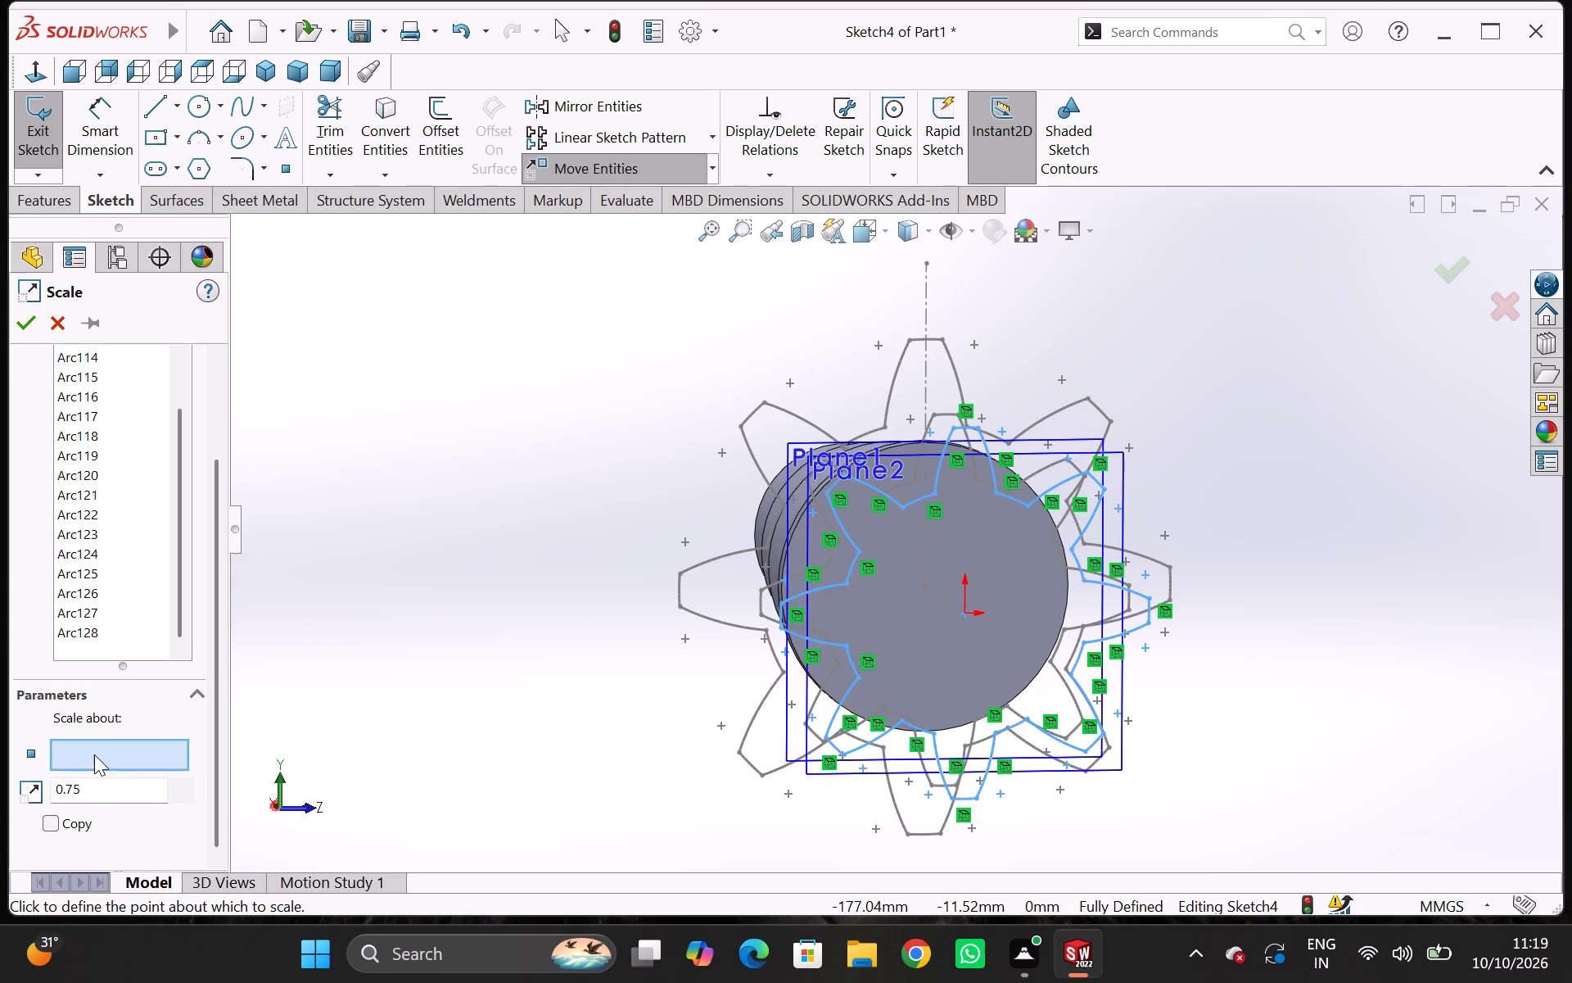
{"action": "left_click", "coordinate": [962, 609]}
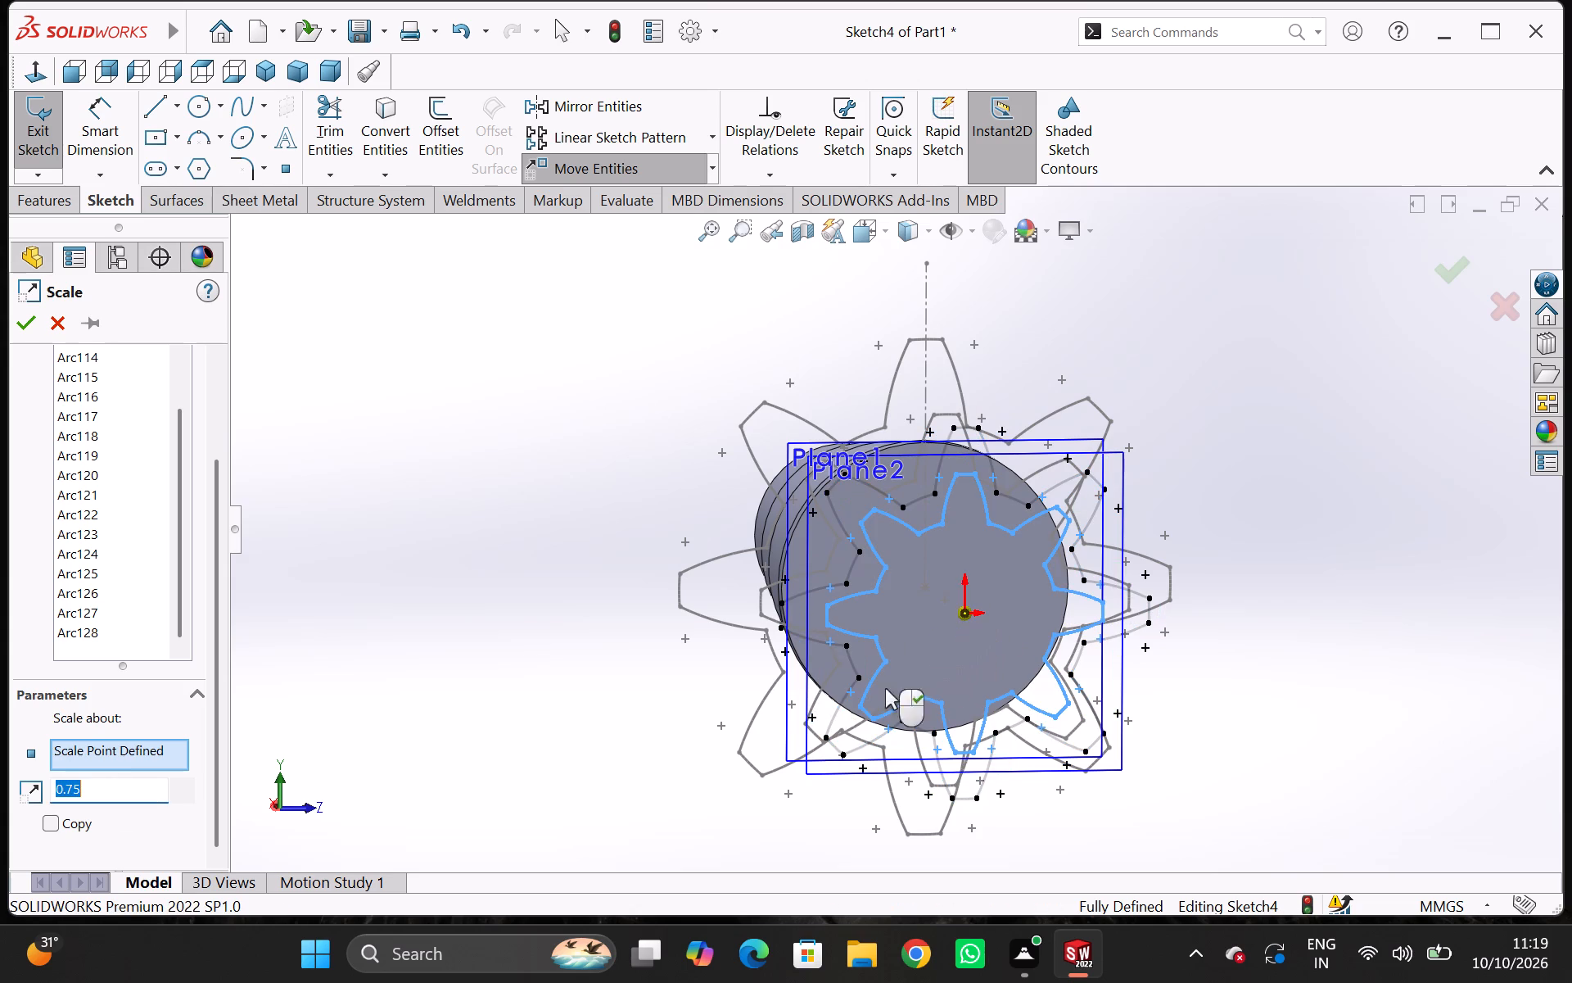
{"action": "left_click", "coordinate": [29, 323]}
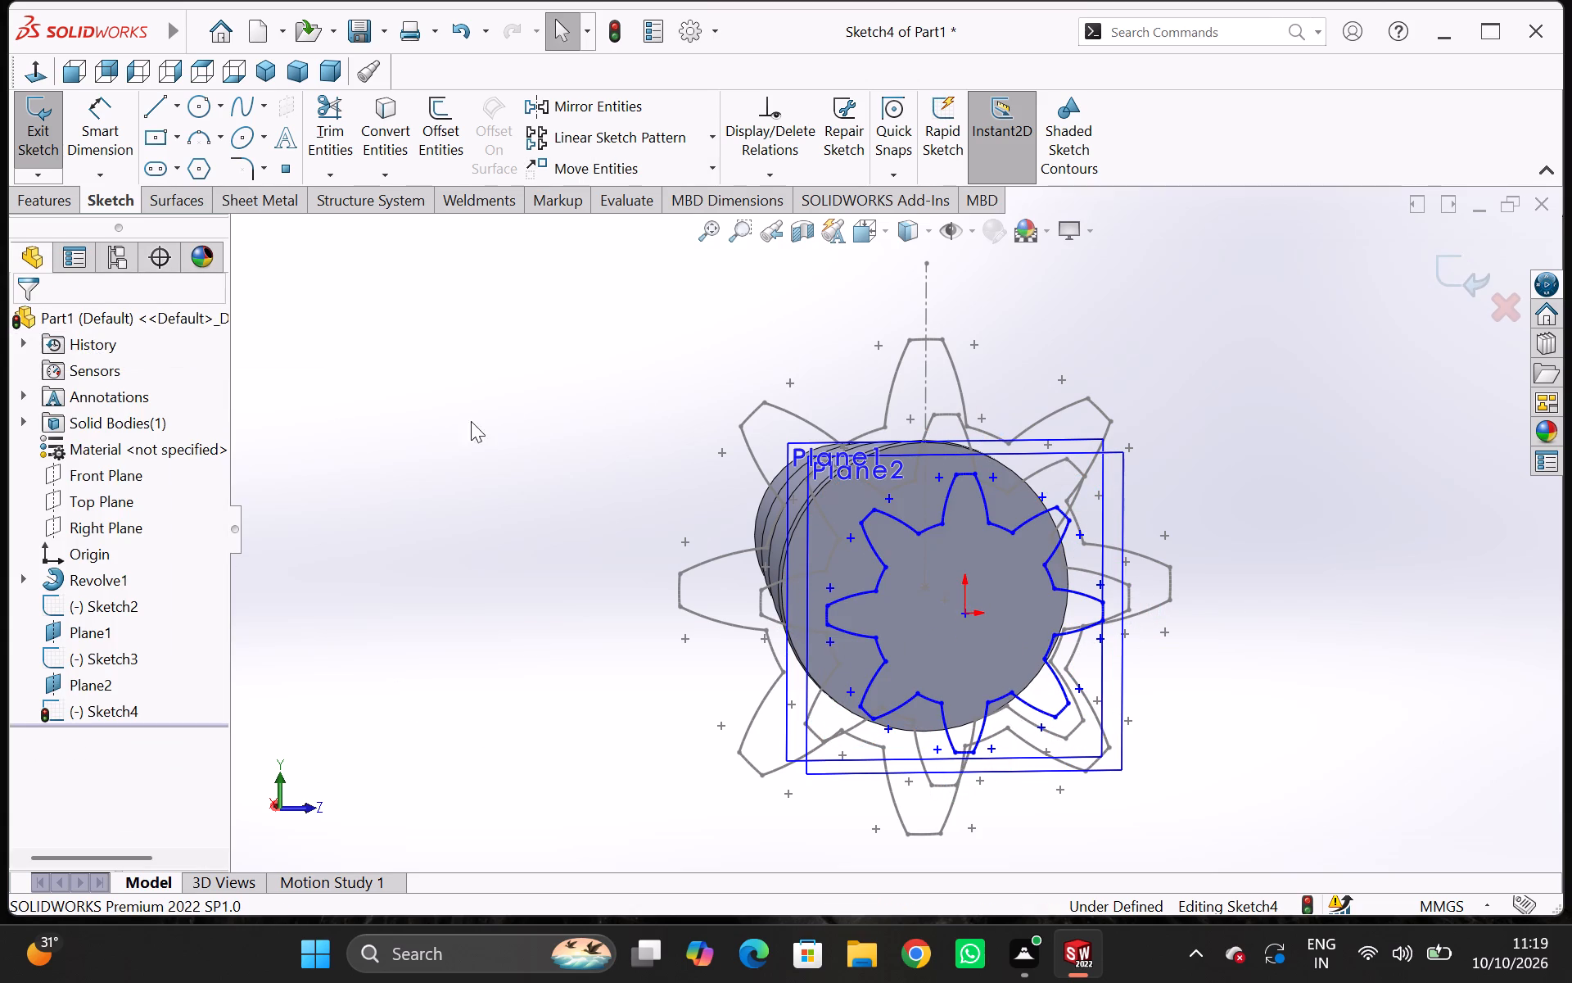
{"action": "left_click", "coordinate": [23, 139]}
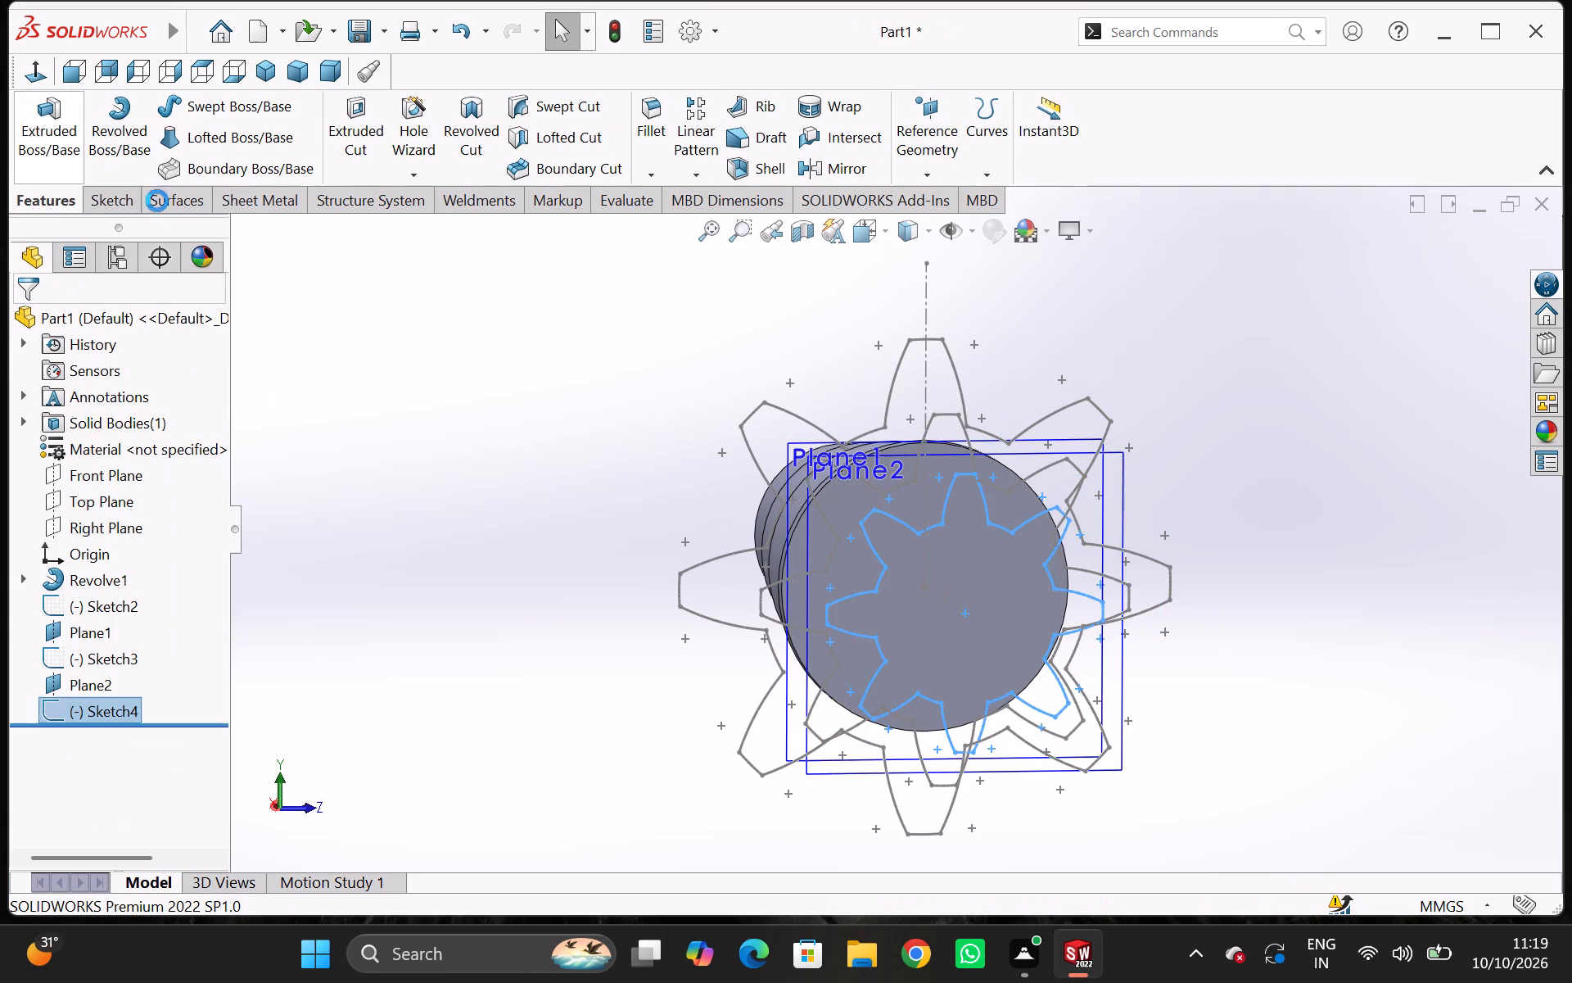
Hide all reference planes in the graphics area, leaving the three gear sketches displayed.
{"action": "middle_click_drag", "start_coordinate": [469, 417], "coordinate": [573, 478]}
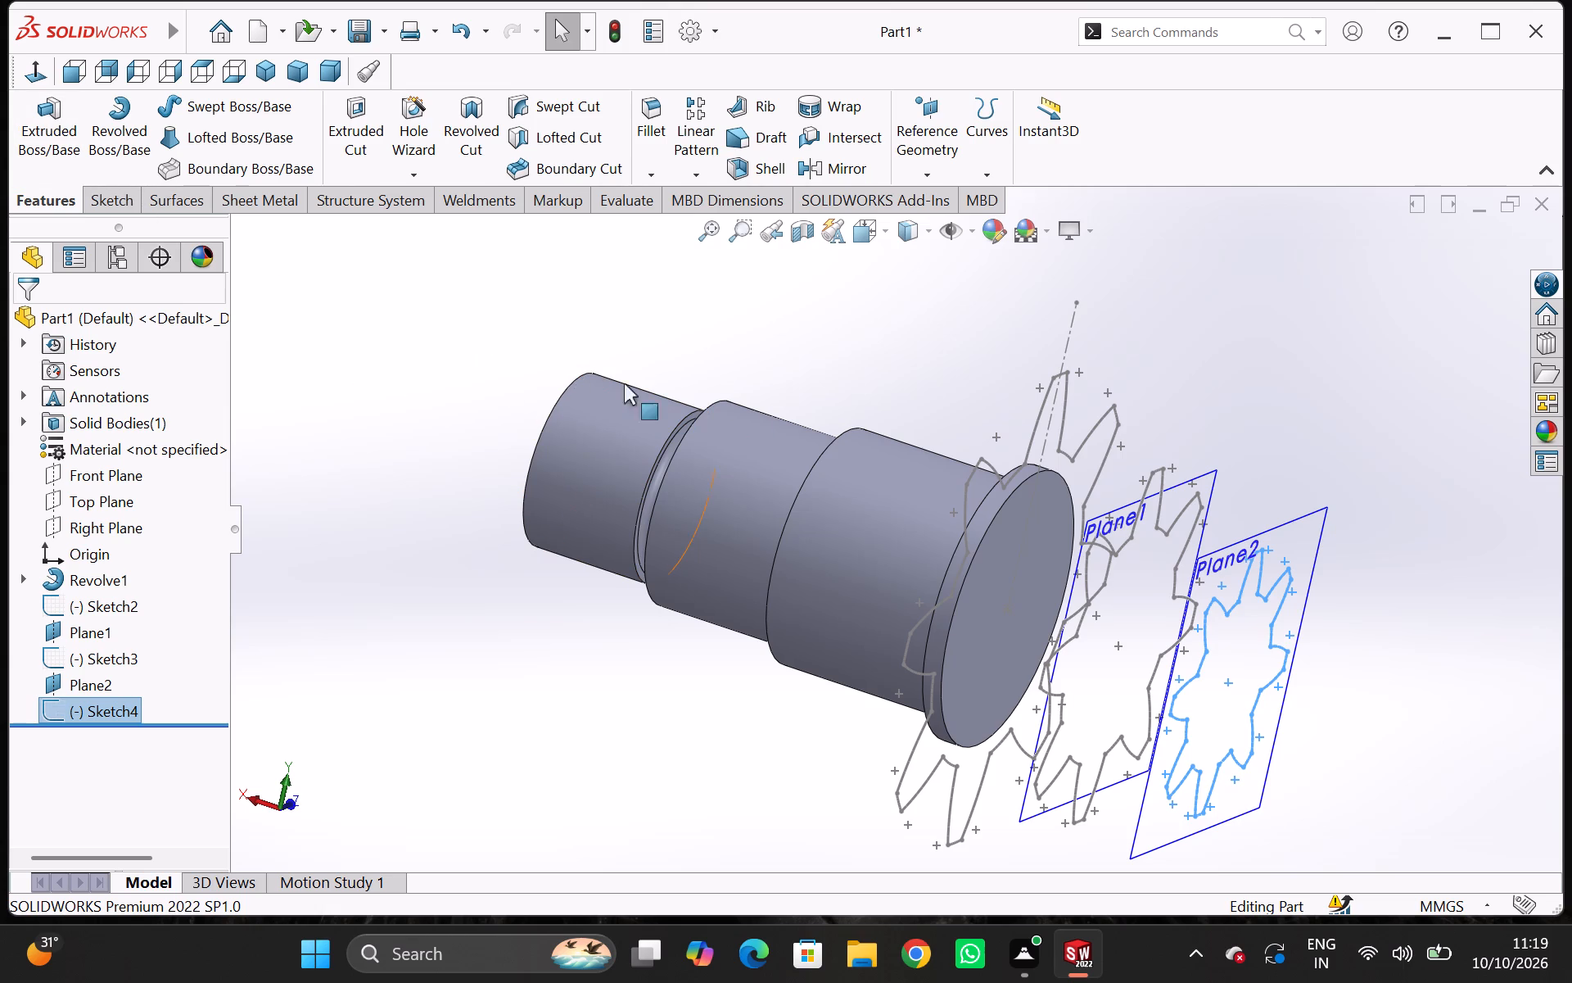
{"action": "left_click", "coordinate": [973, 234]}
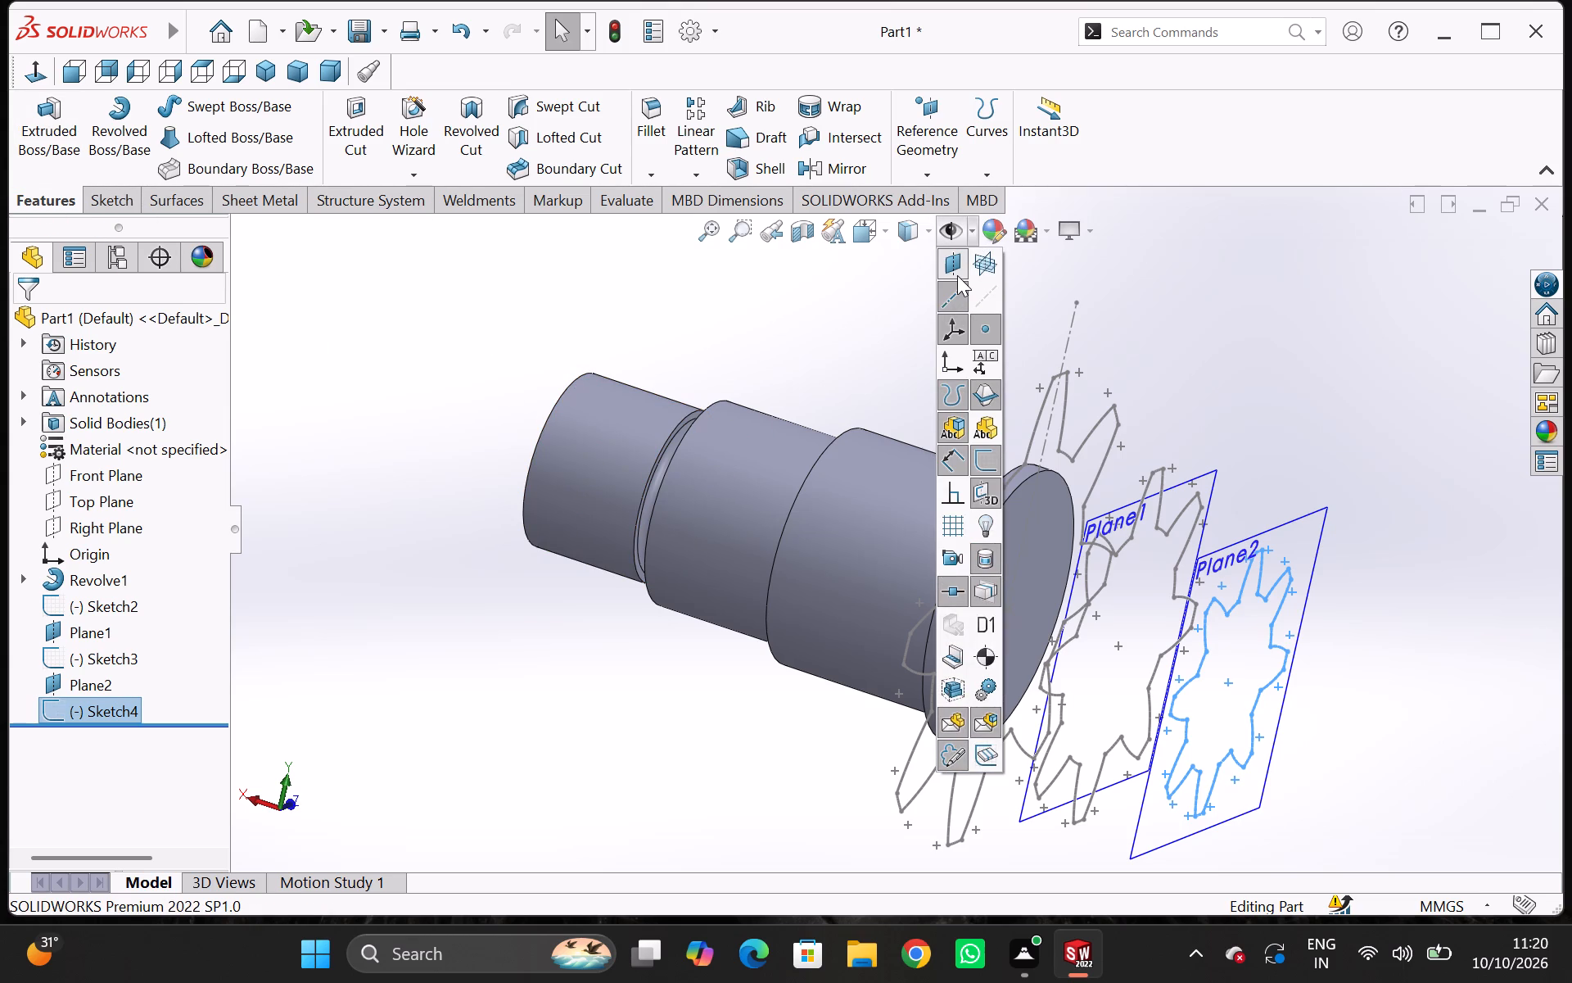
{"action": "left_click", "coordinate": [957, 274]}
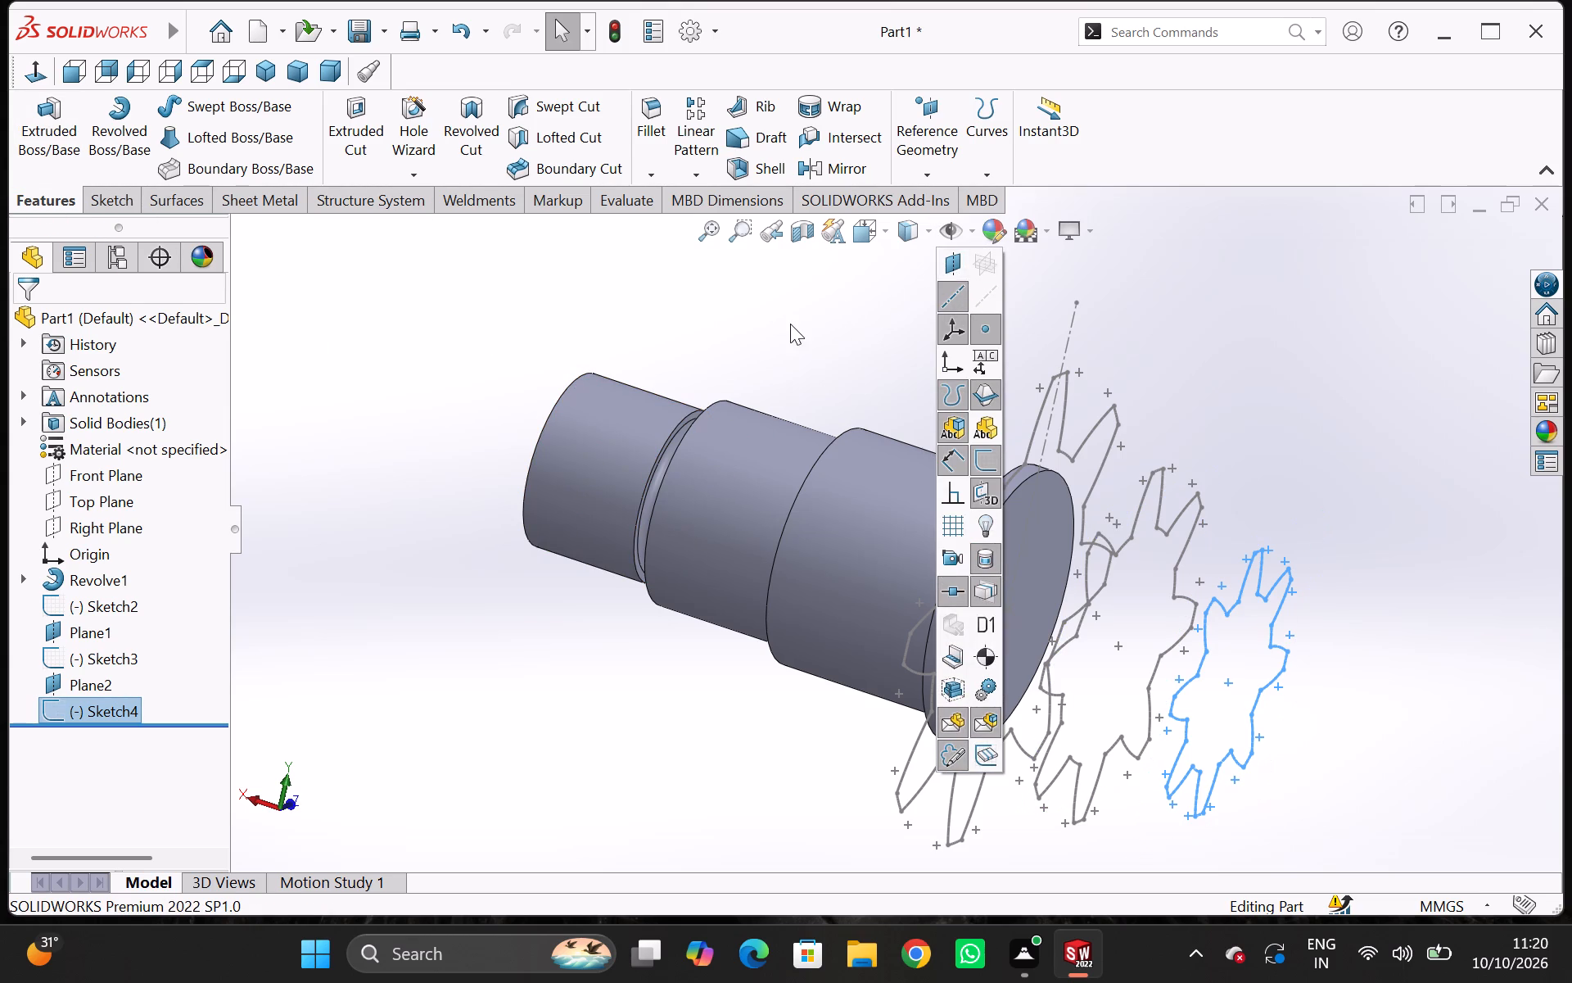
{"action": "left_click", "coordinate": [781, 324]}
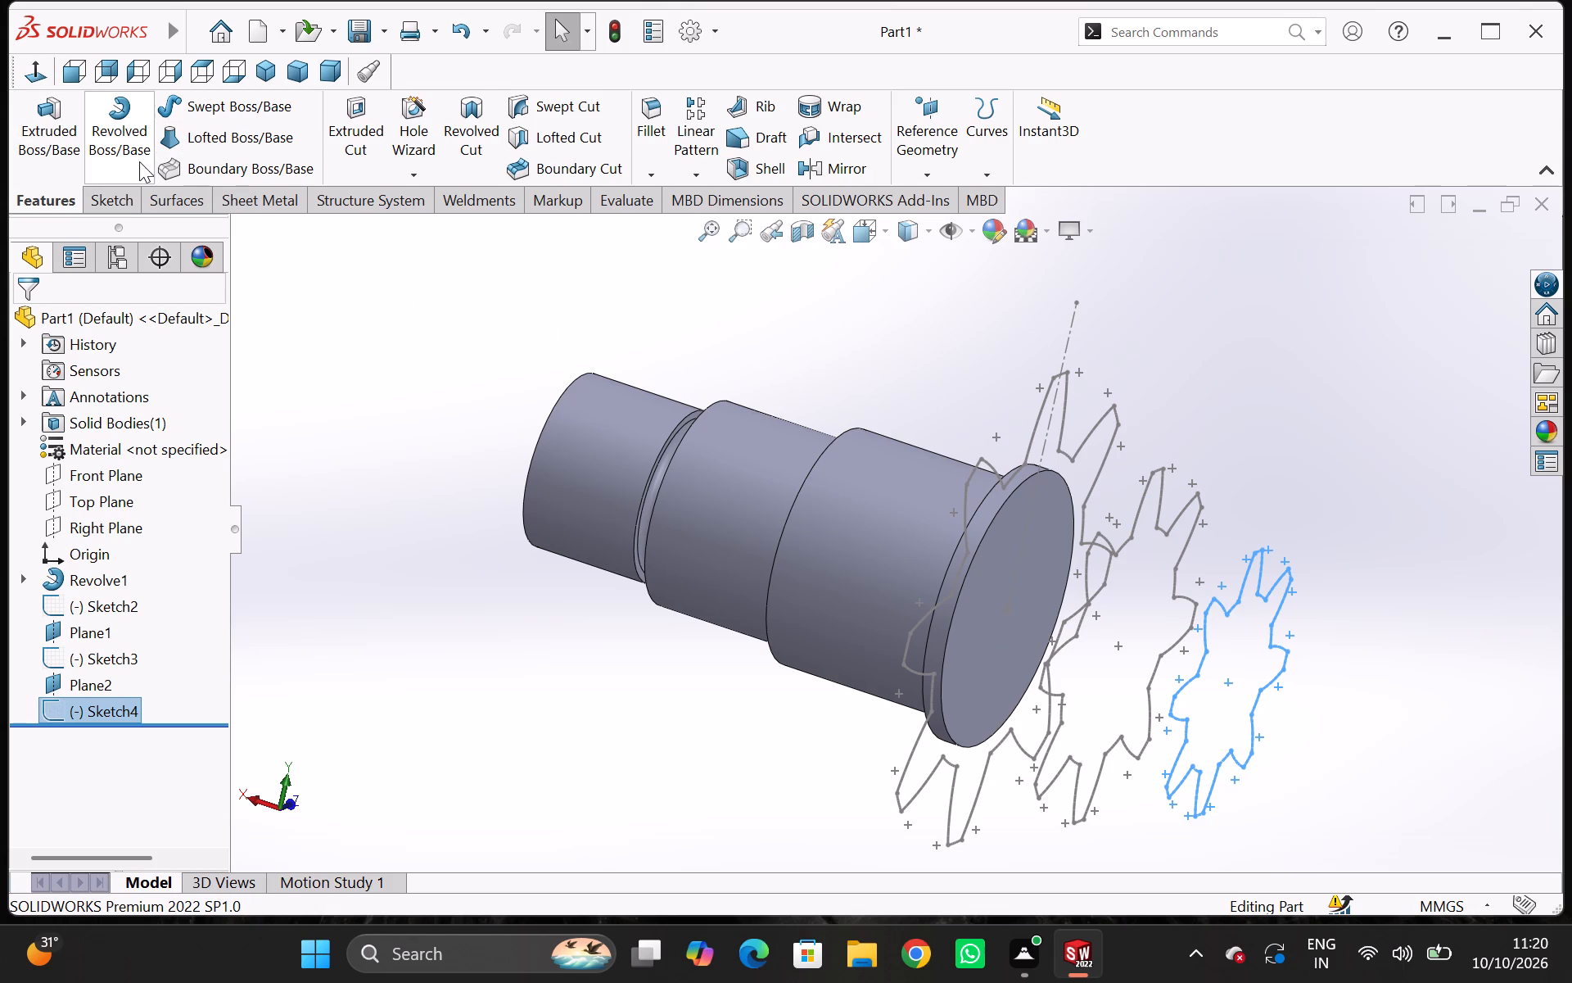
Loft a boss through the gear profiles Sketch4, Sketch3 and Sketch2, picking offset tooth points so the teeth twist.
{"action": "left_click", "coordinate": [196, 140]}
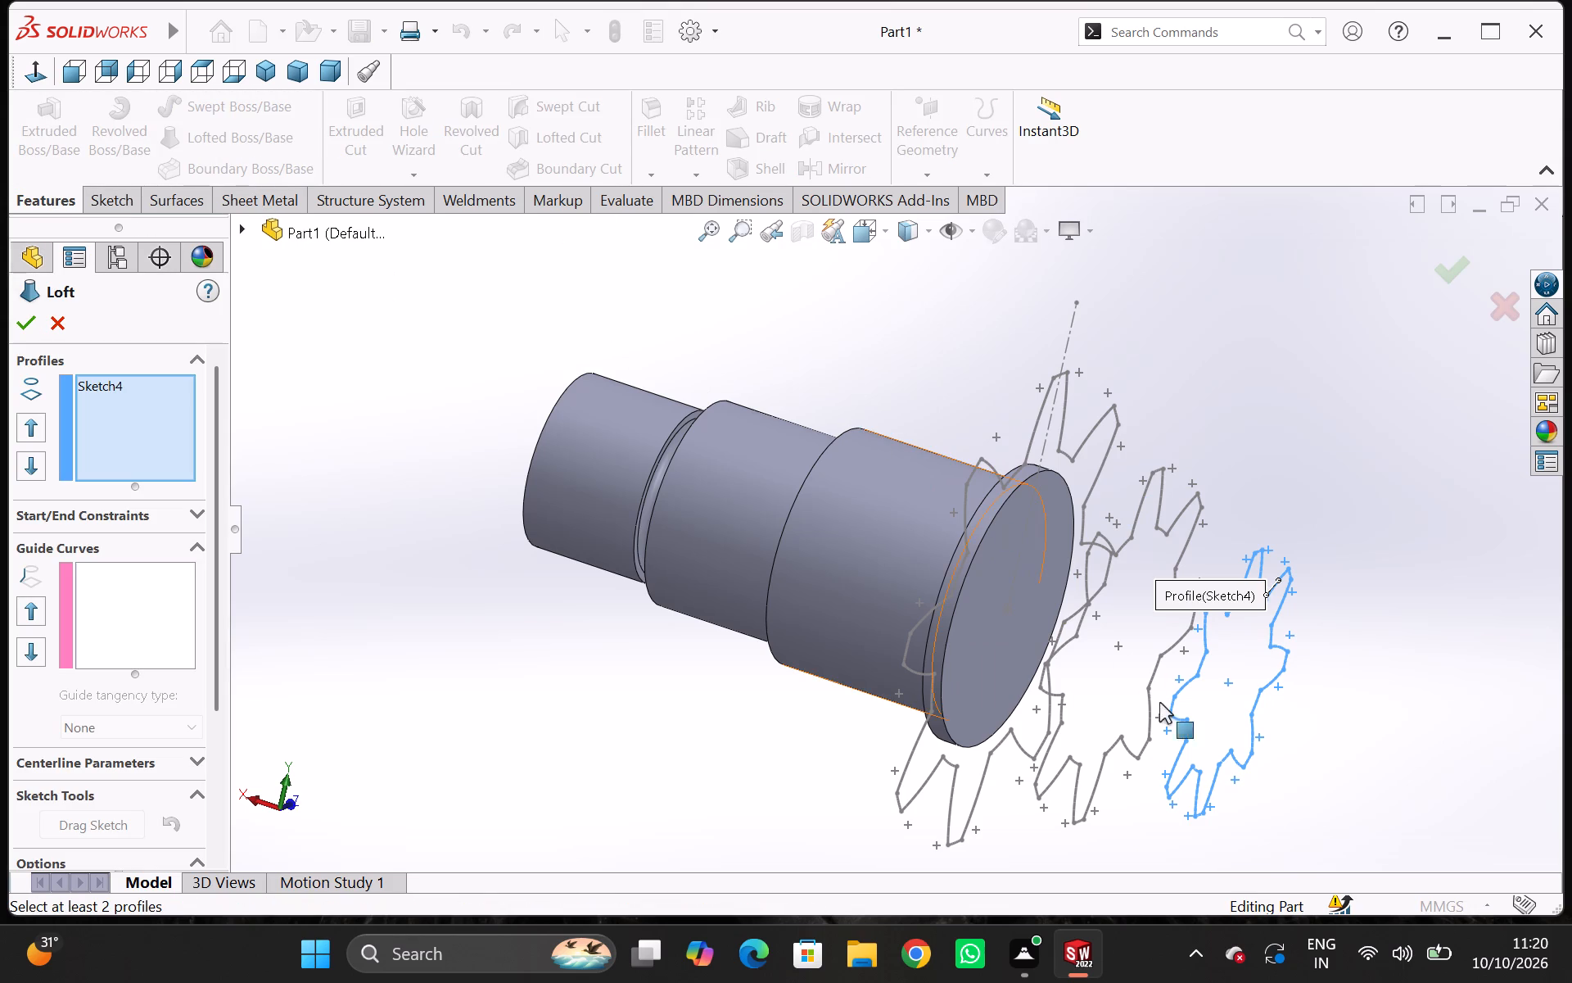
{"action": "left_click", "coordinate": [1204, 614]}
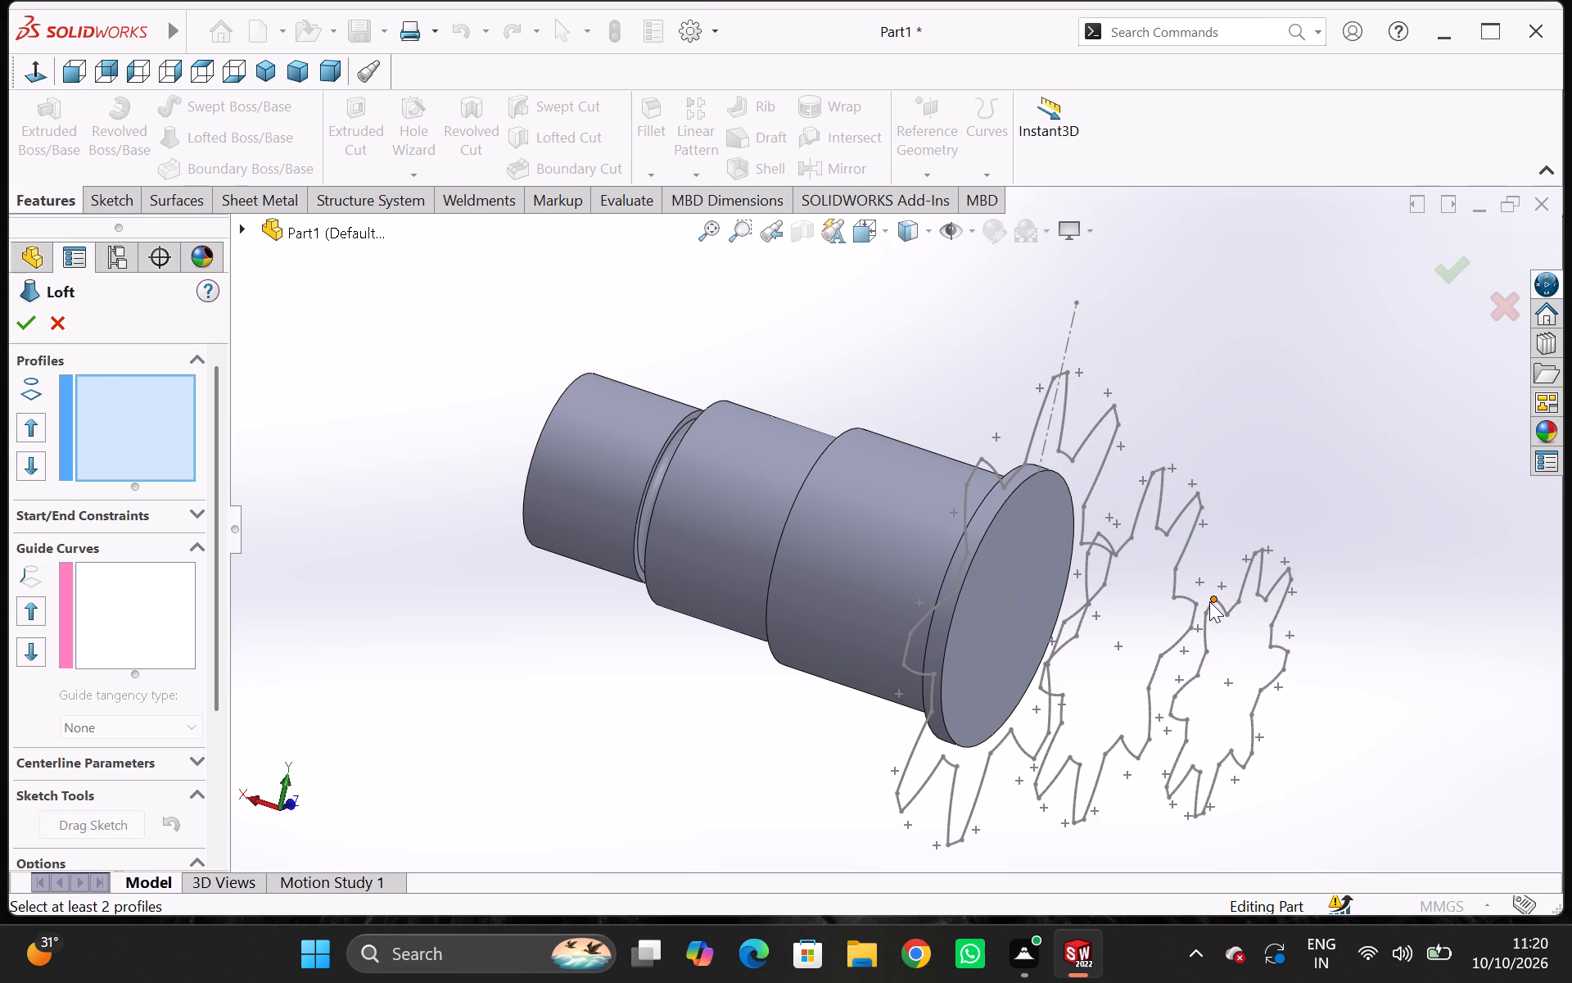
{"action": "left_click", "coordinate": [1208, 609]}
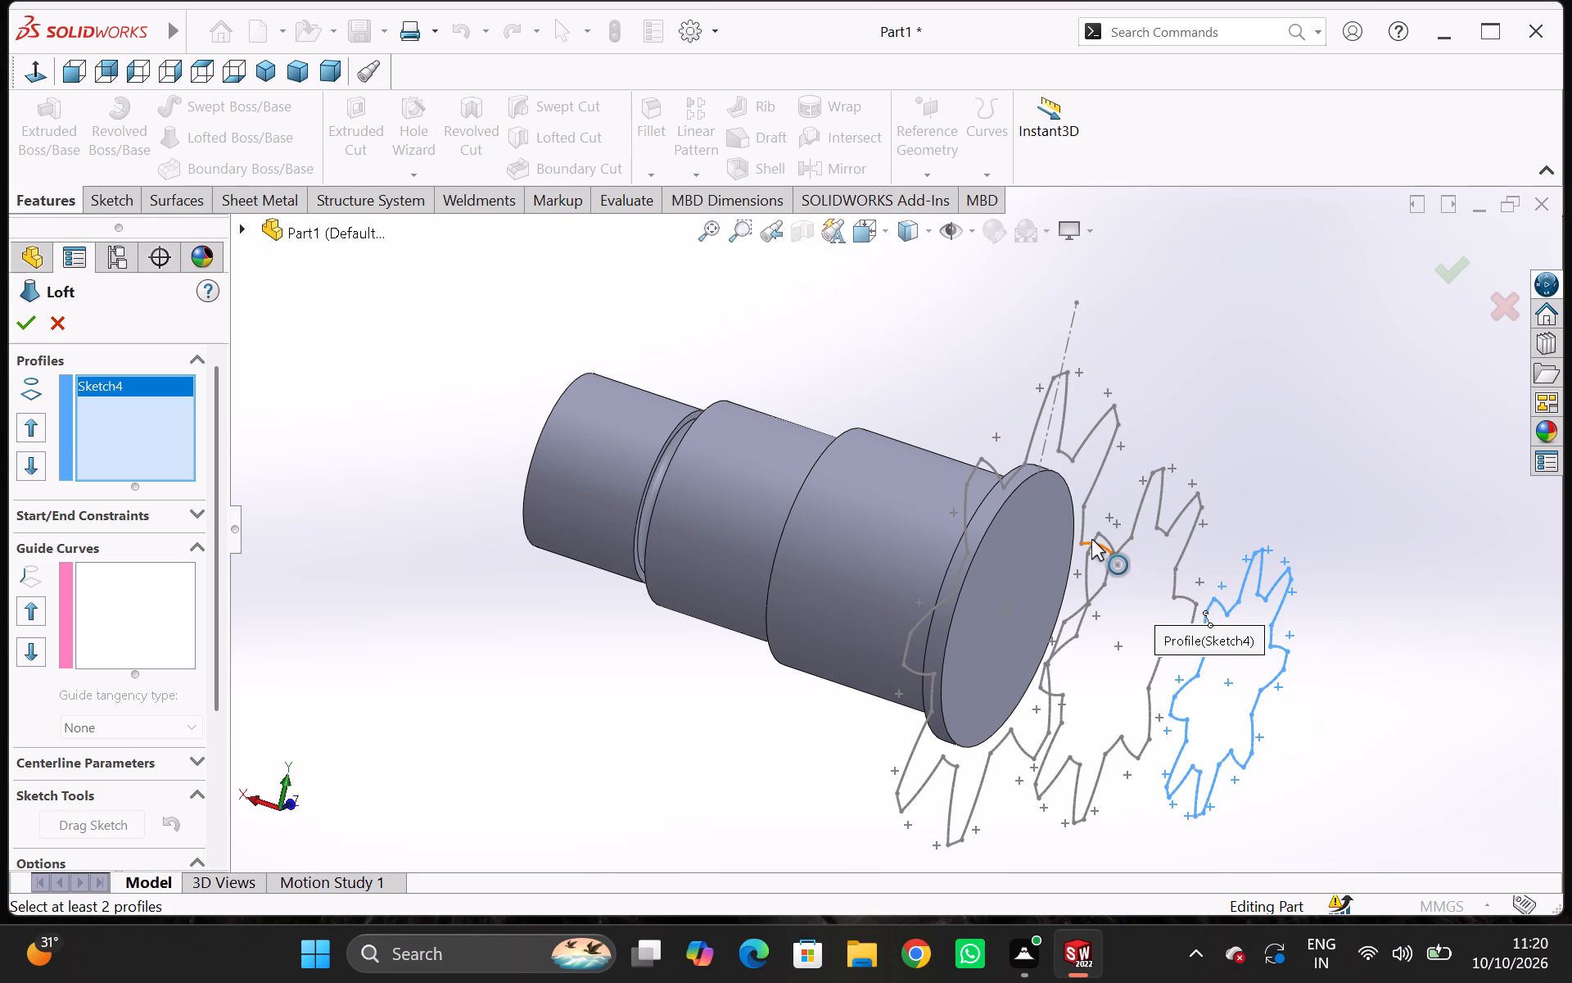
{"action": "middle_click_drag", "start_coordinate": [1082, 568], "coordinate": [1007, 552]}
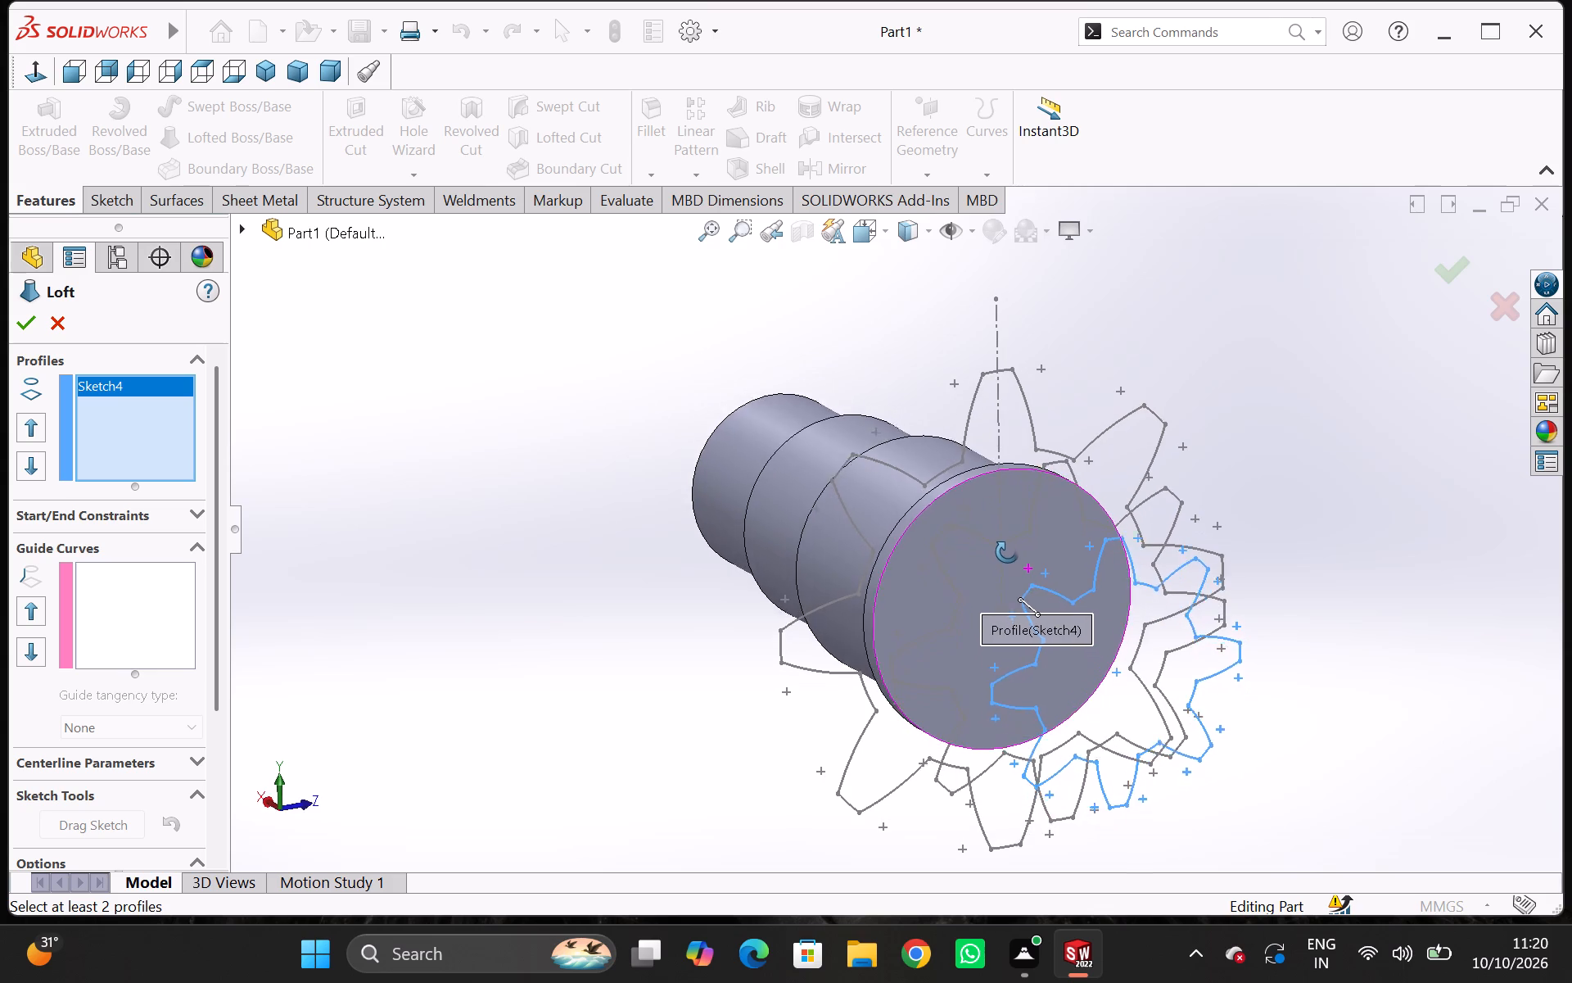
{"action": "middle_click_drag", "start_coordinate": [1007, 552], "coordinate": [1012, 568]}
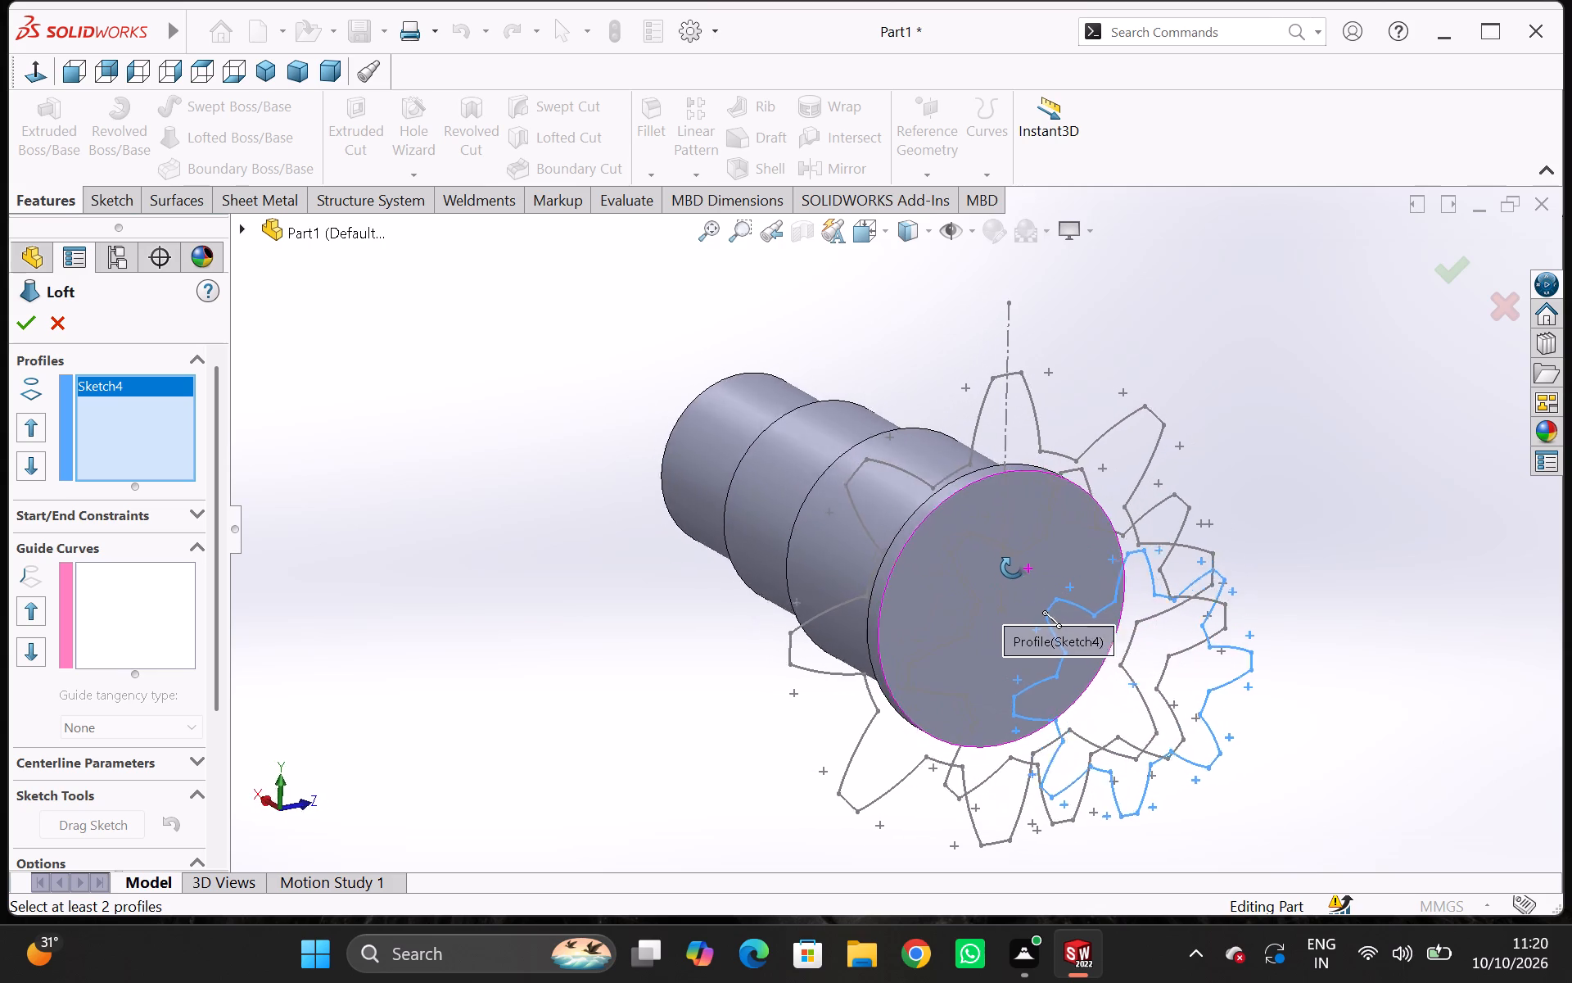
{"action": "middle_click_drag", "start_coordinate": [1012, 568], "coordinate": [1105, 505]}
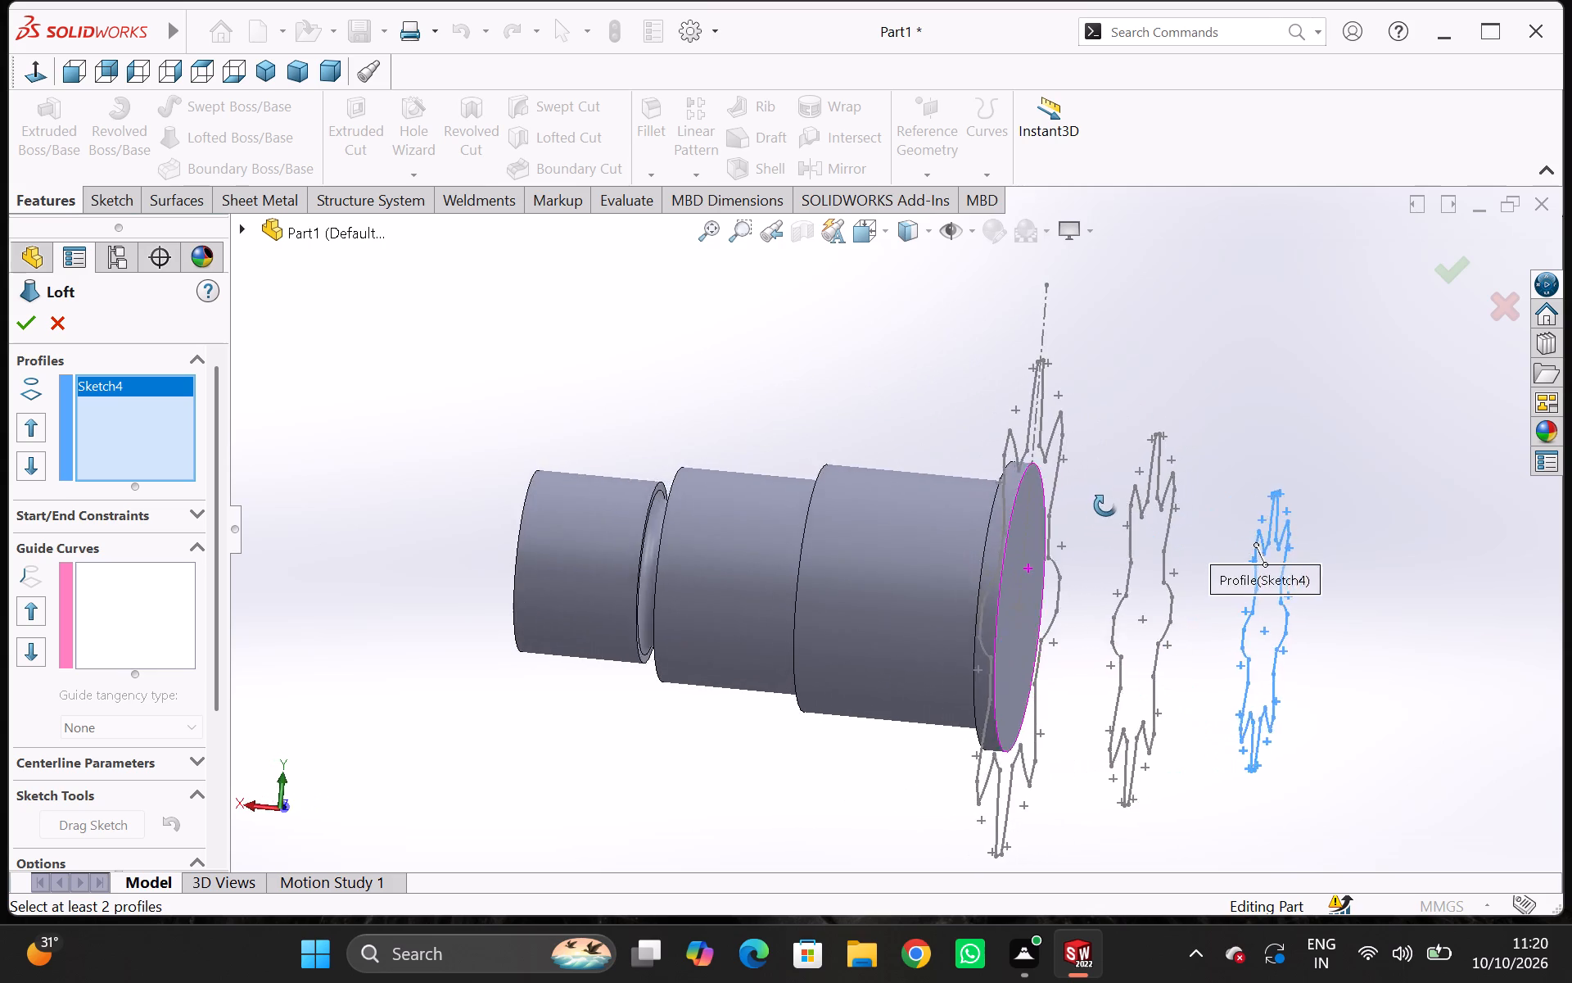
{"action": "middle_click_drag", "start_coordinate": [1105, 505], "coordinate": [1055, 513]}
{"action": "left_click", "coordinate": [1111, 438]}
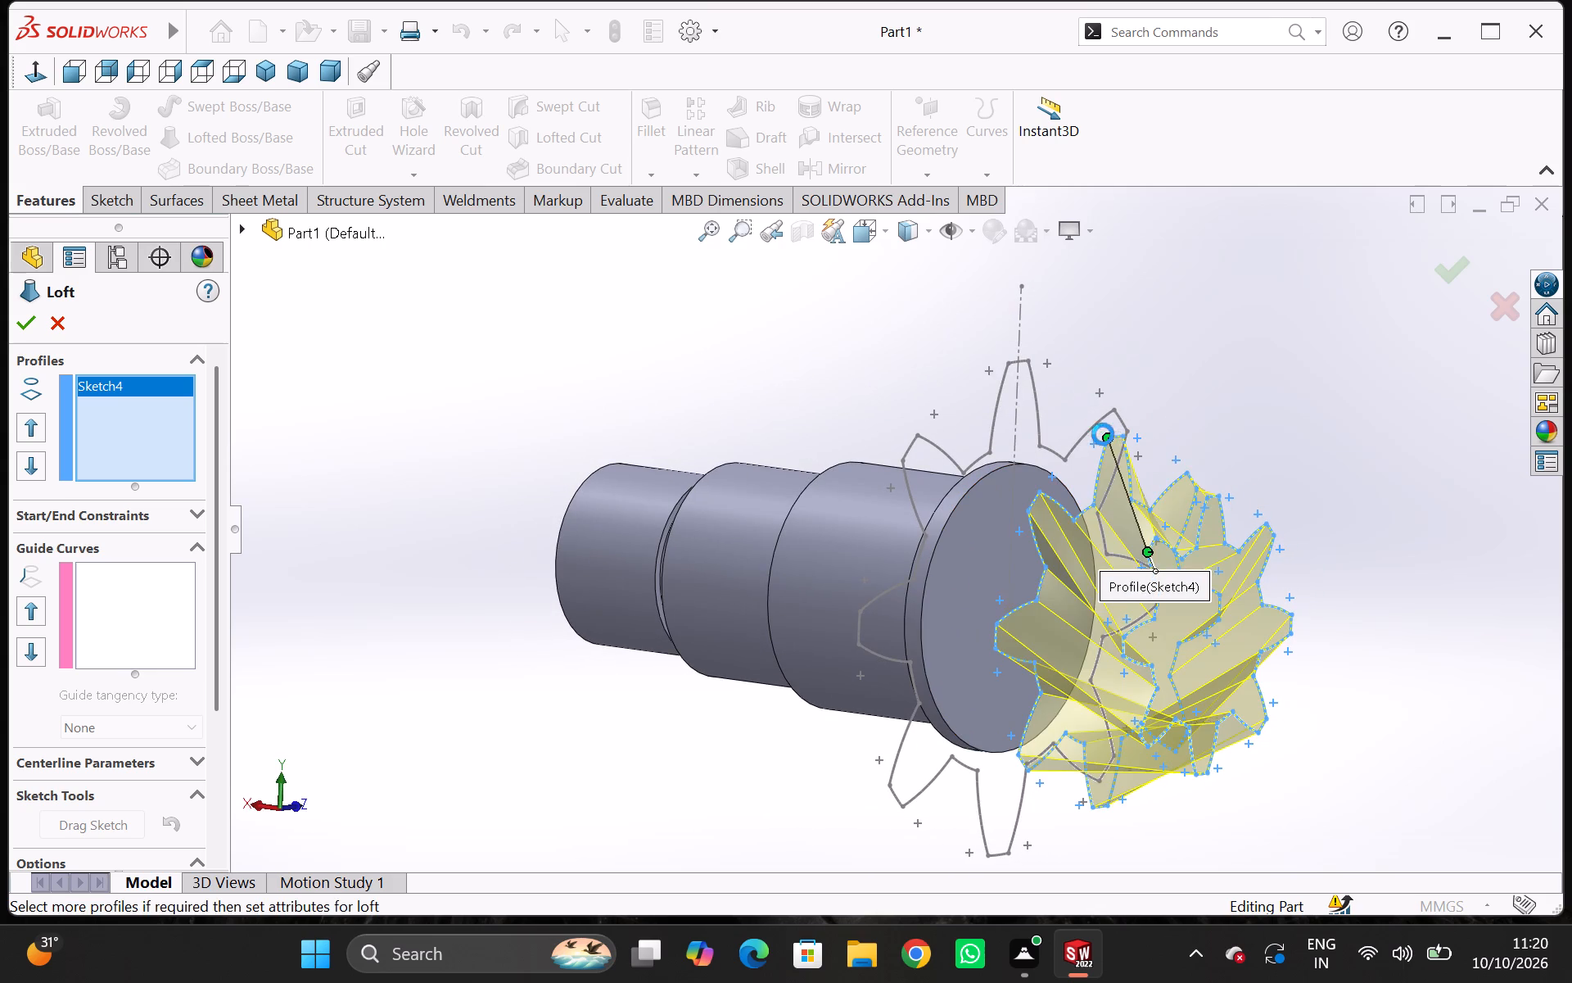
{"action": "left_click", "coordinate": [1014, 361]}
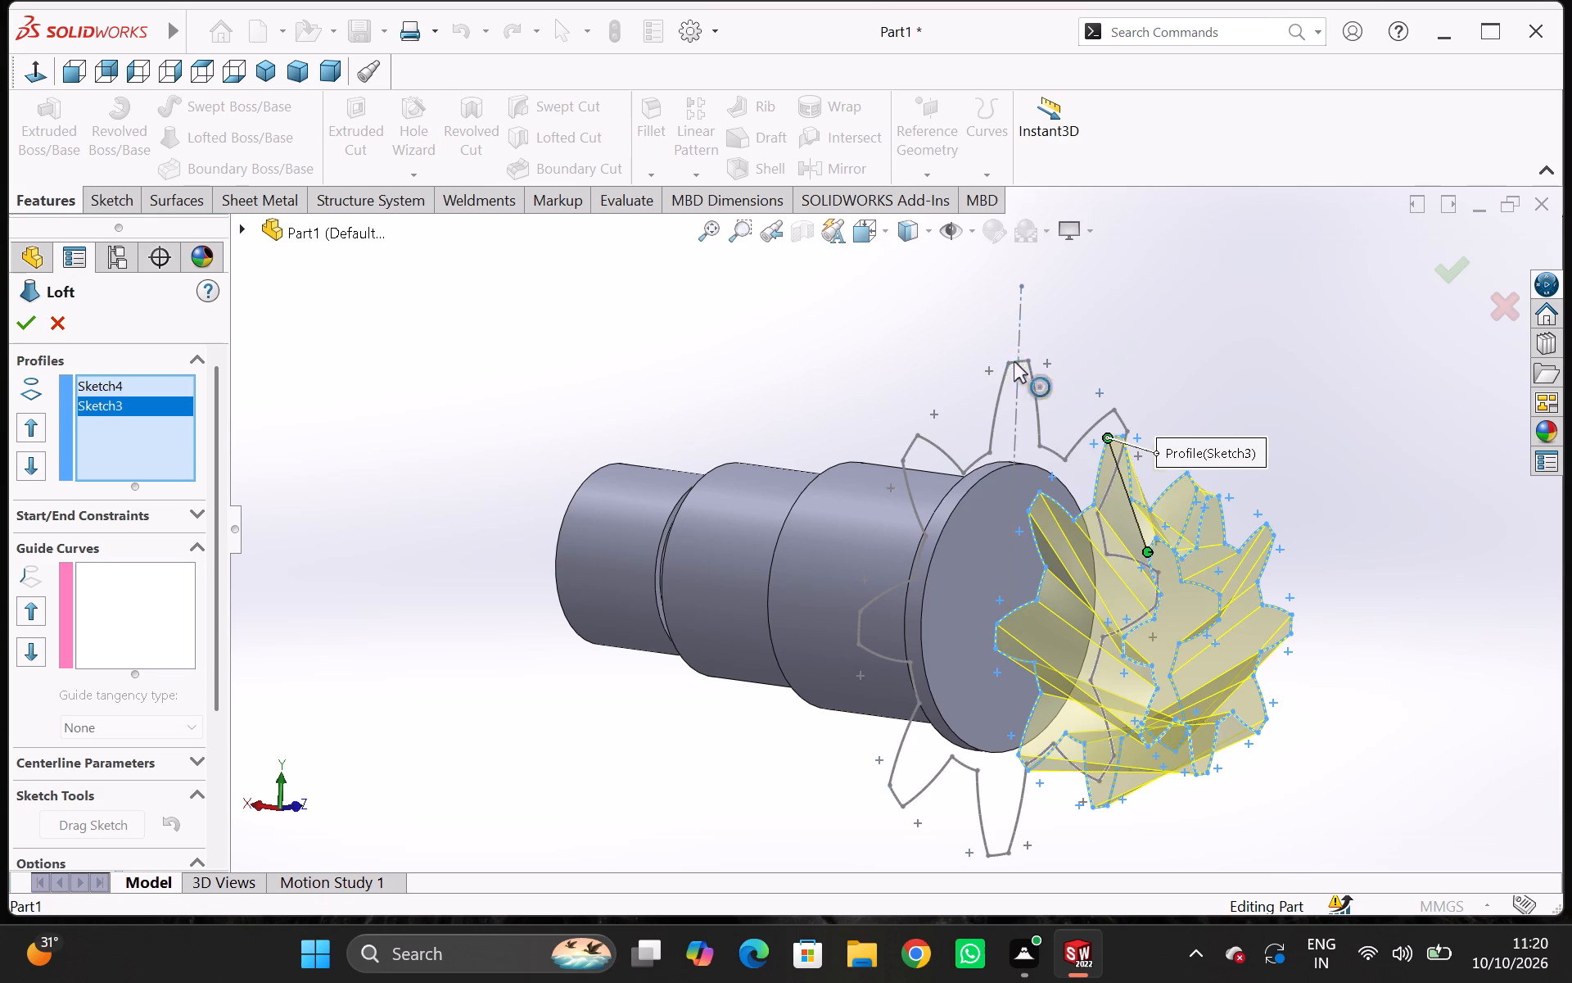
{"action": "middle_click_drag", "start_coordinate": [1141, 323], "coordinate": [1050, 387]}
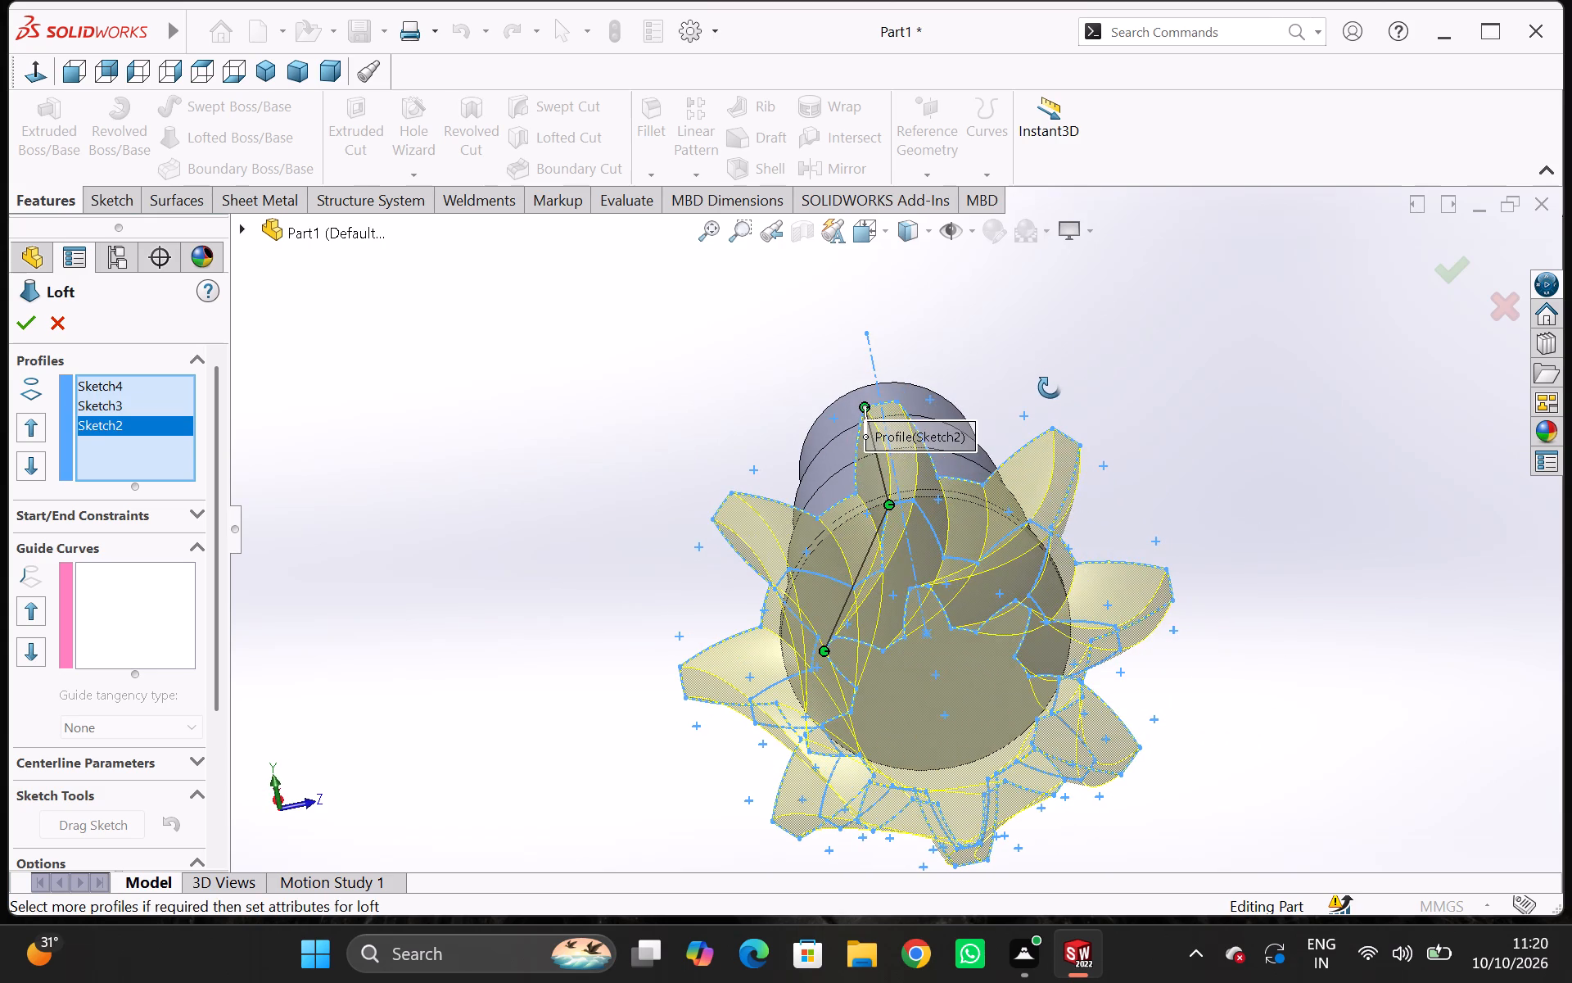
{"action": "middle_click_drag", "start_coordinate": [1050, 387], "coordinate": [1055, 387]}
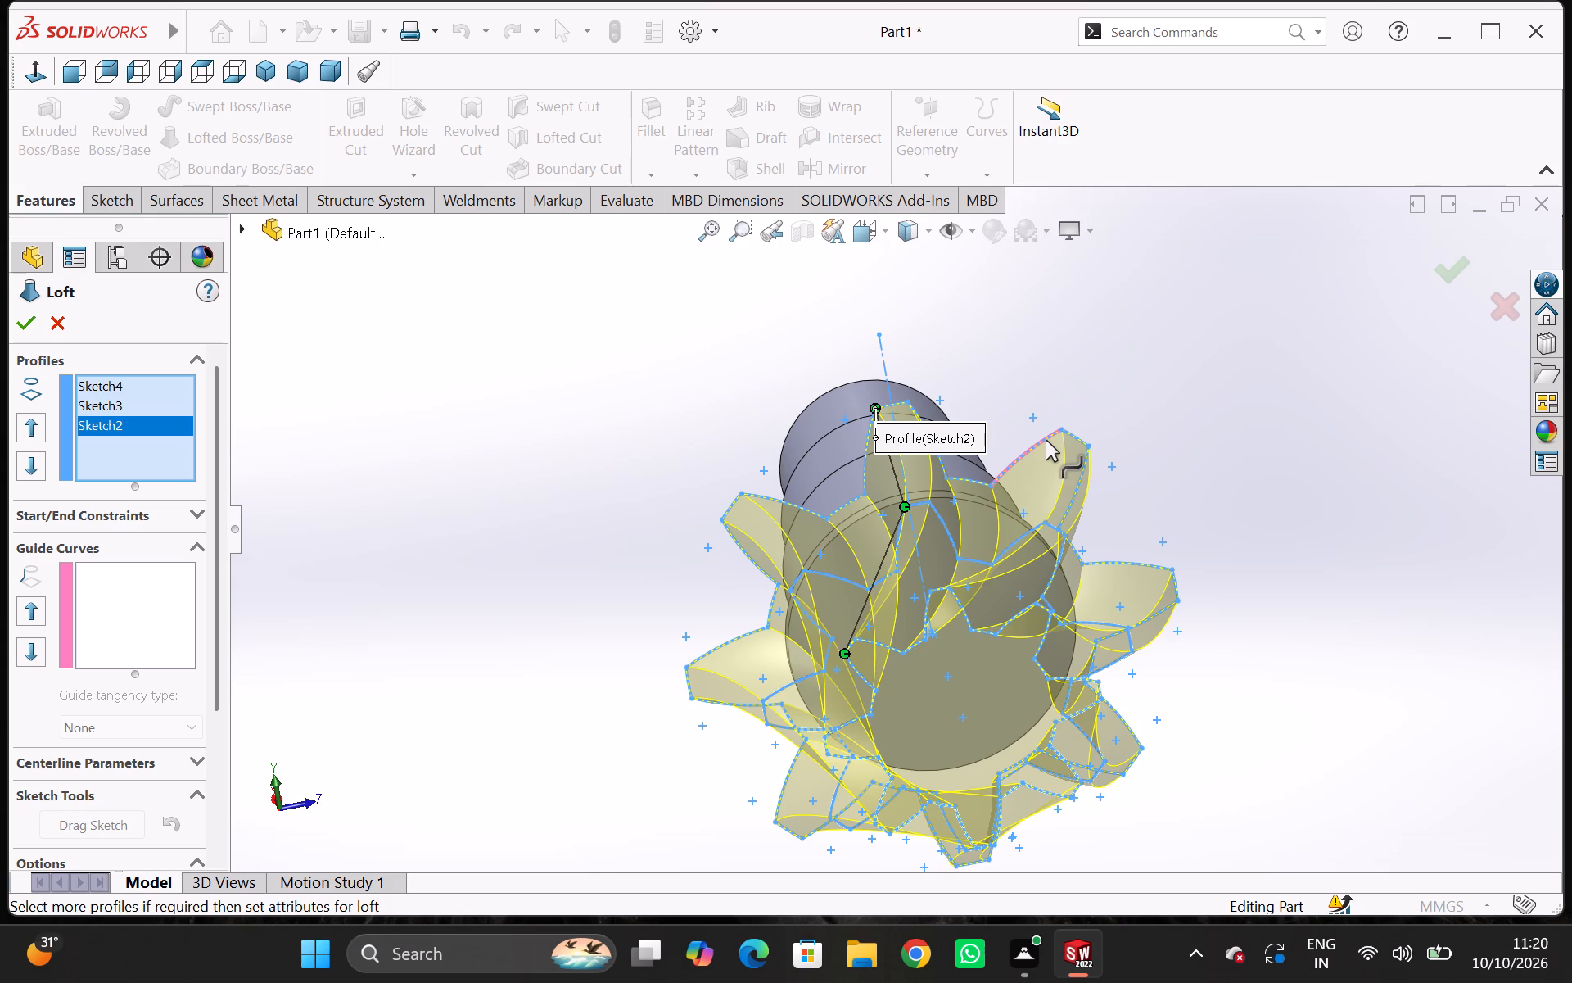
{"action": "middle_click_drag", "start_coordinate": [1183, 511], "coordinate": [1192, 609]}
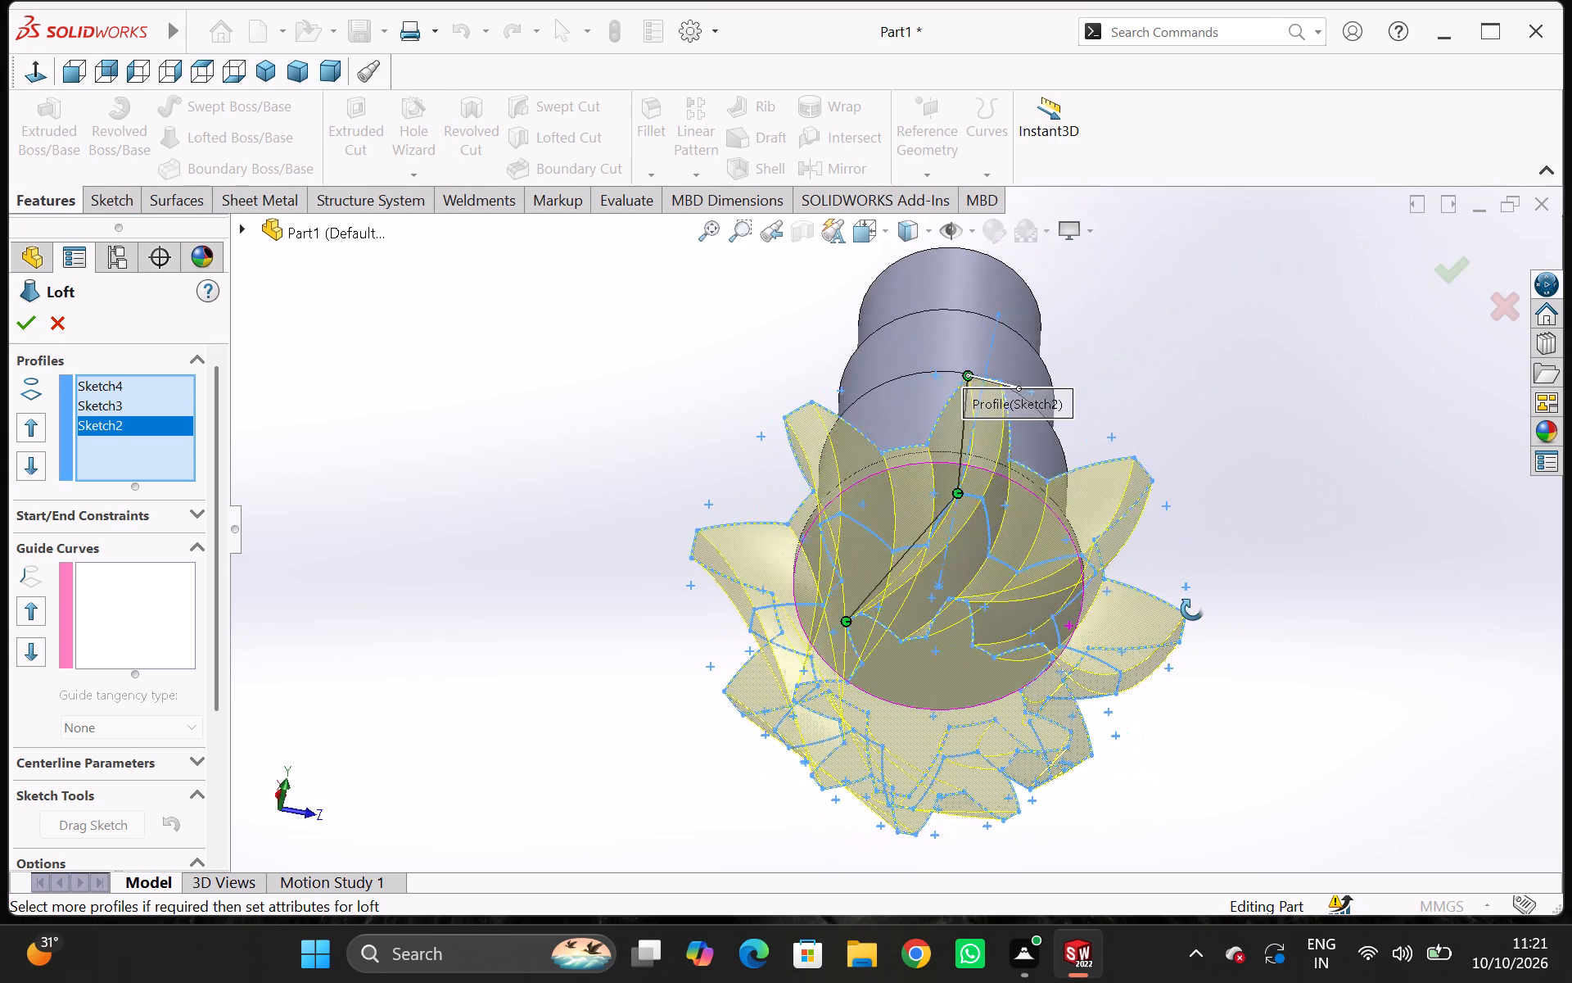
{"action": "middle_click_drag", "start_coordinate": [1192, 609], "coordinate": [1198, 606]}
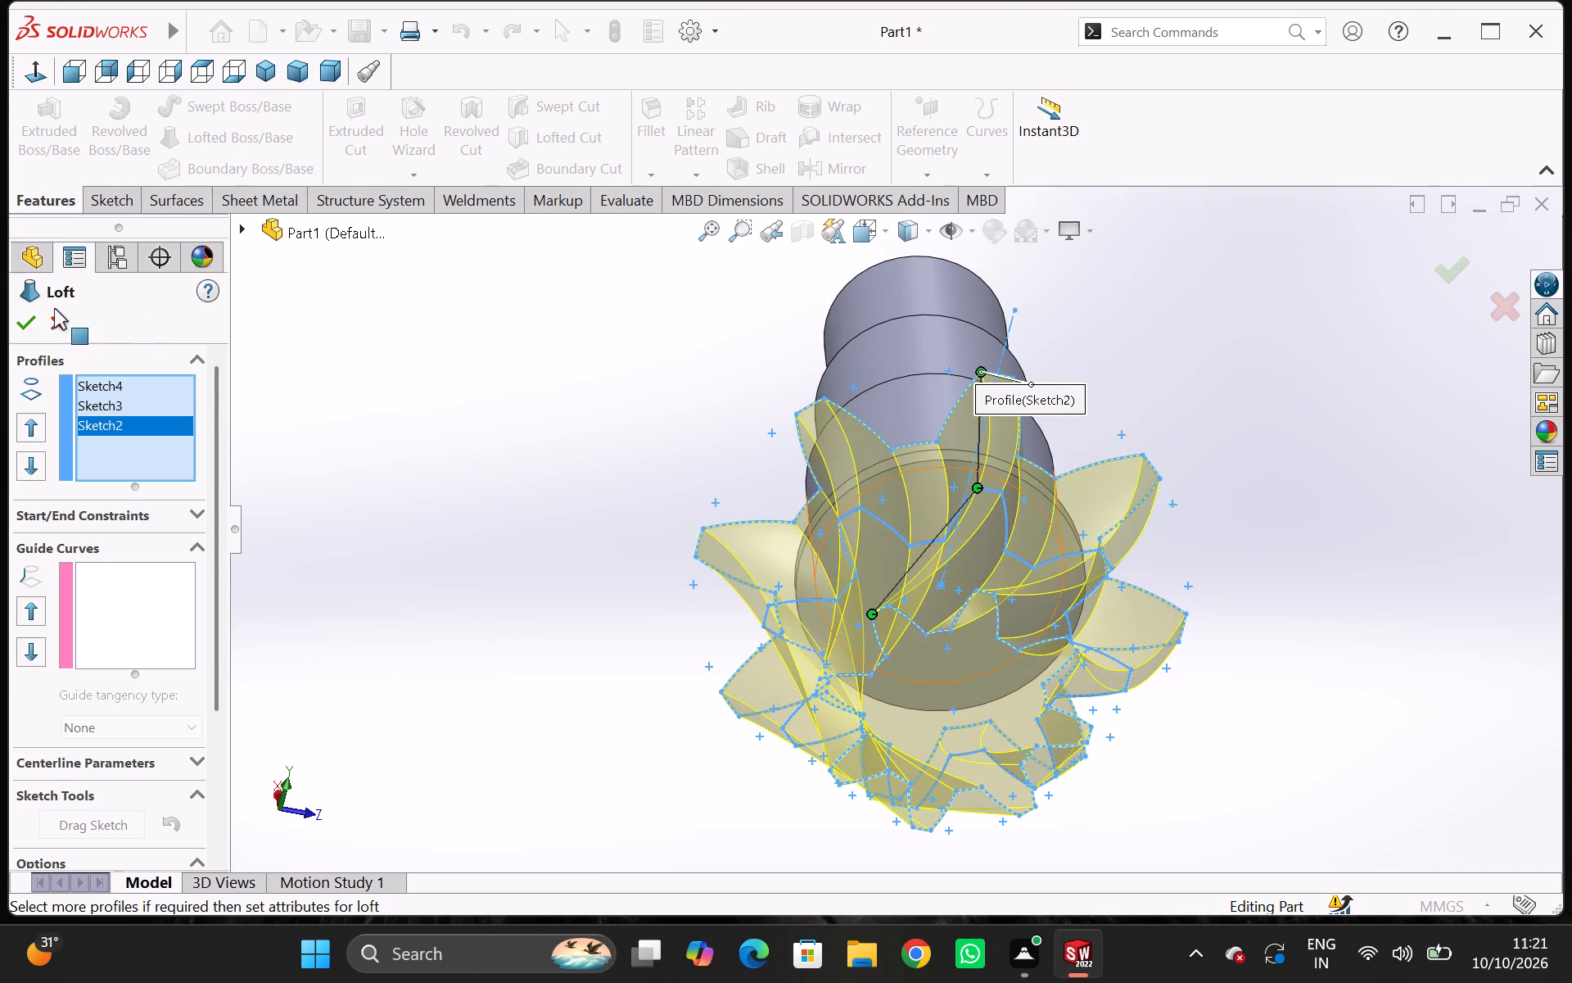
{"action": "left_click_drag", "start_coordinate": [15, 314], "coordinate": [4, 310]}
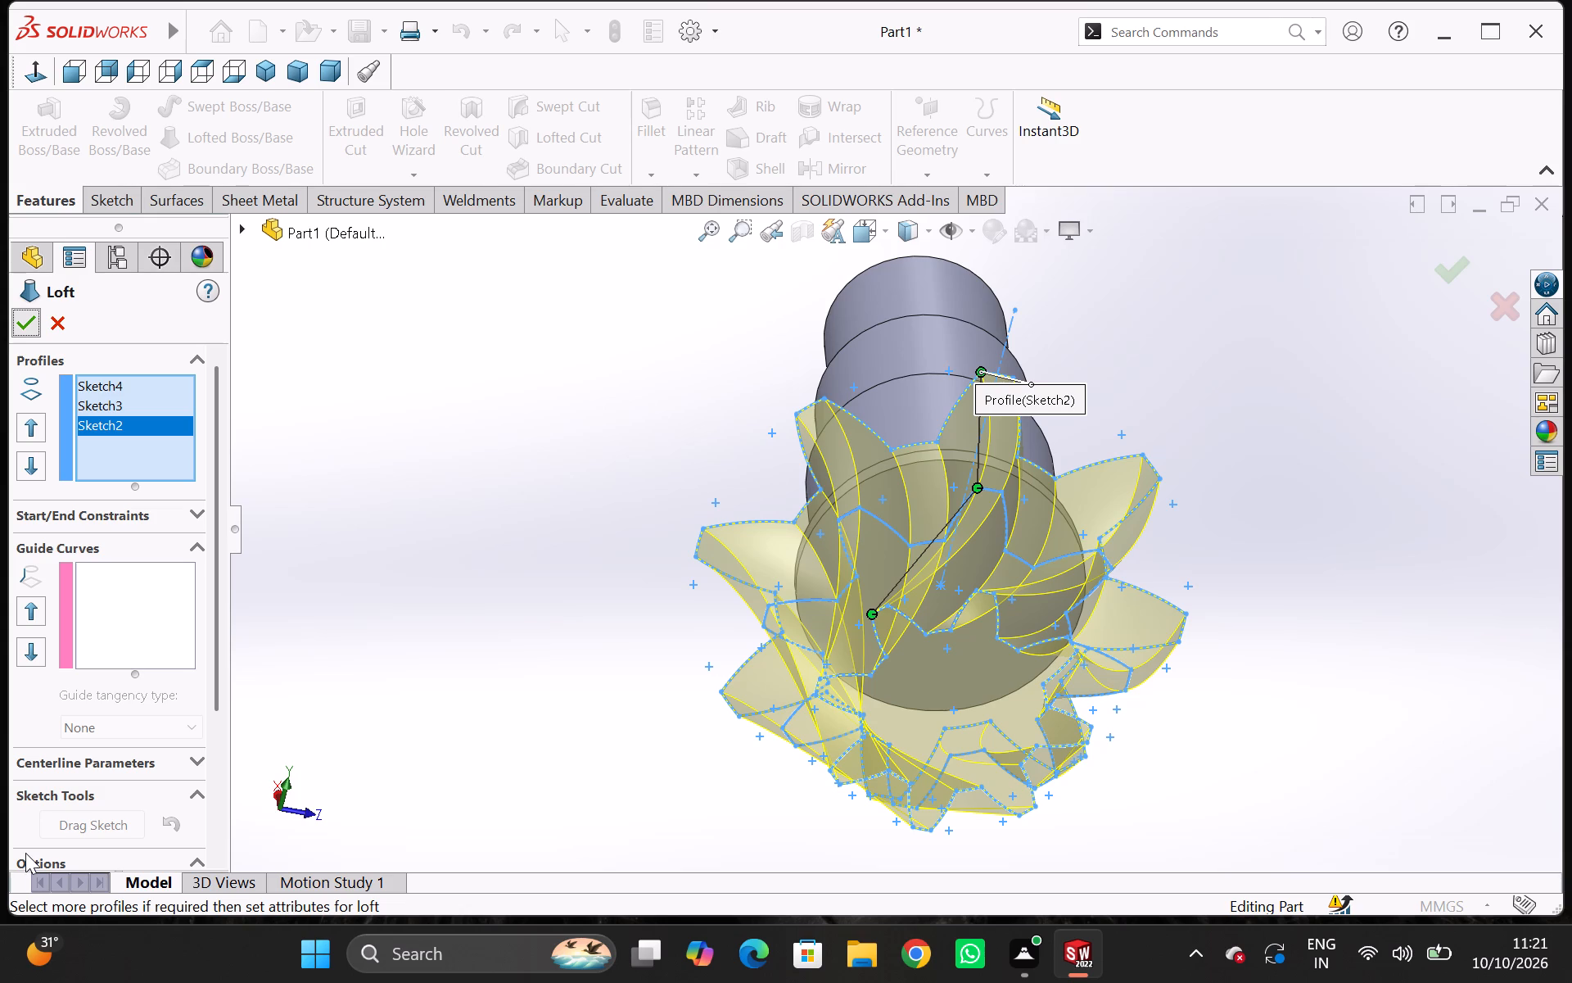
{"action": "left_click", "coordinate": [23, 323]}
Examine the lofted gear from all around, checking how its teeth run from the flange to the small end.
{"action": "middle_click_drag", "start_coordinate": [708, 354], "coordinate": [590, 402]}
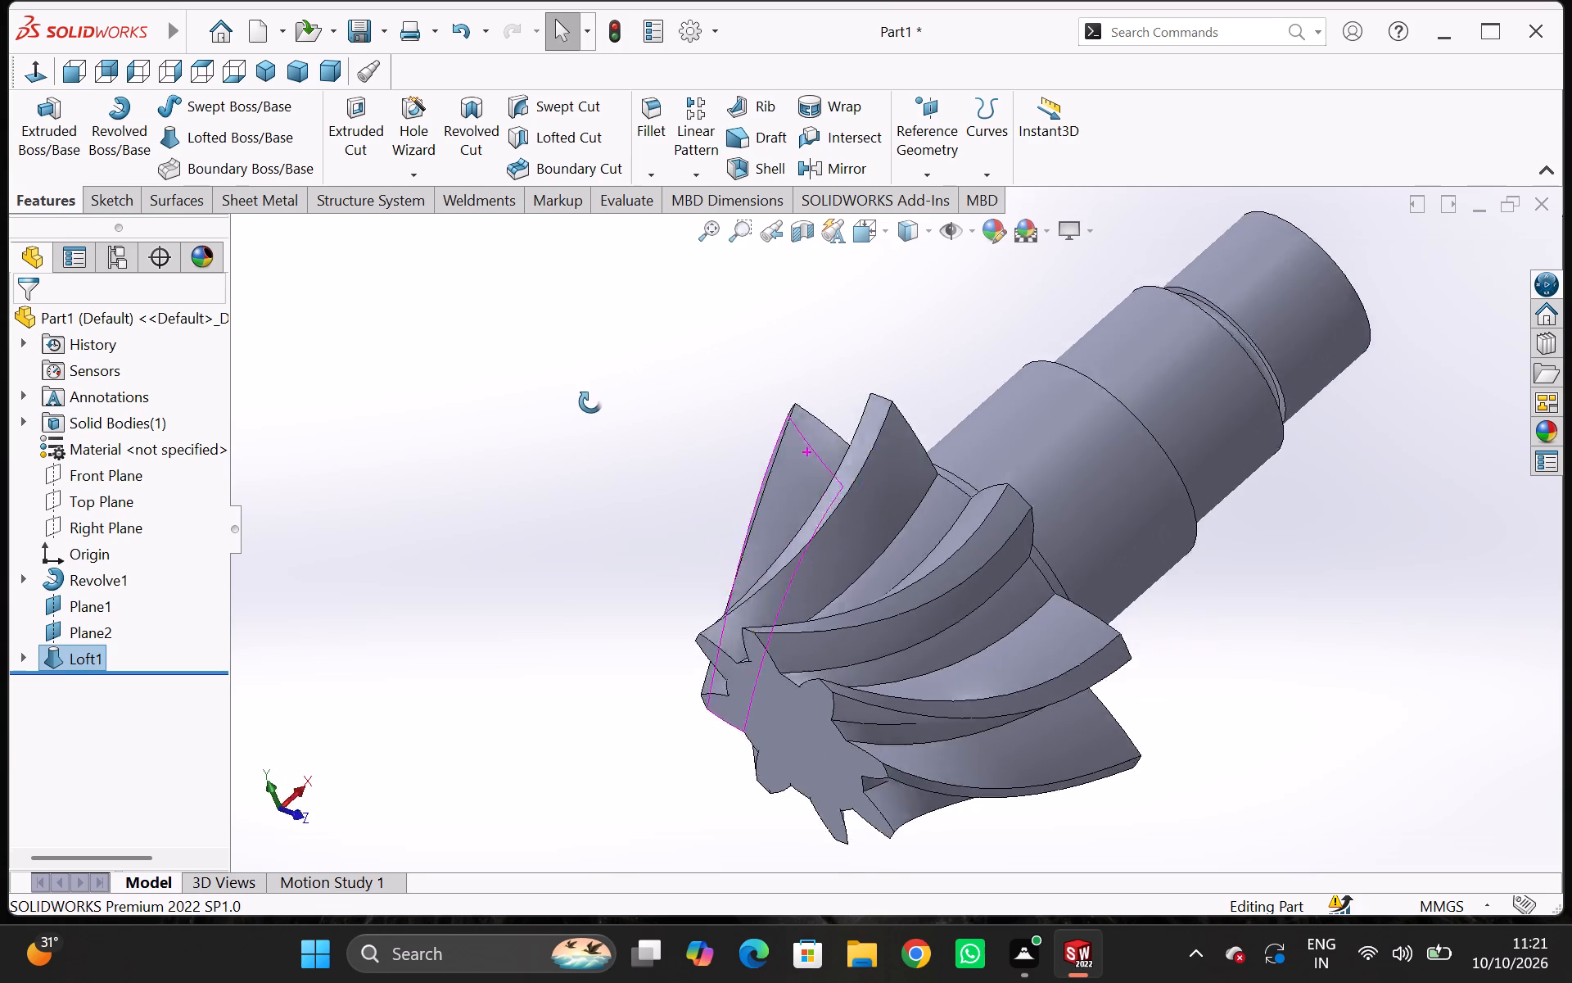
{"action": "middle_click_drag", "start_coordinate": [590, 402], "coordinate": [834, 661]}
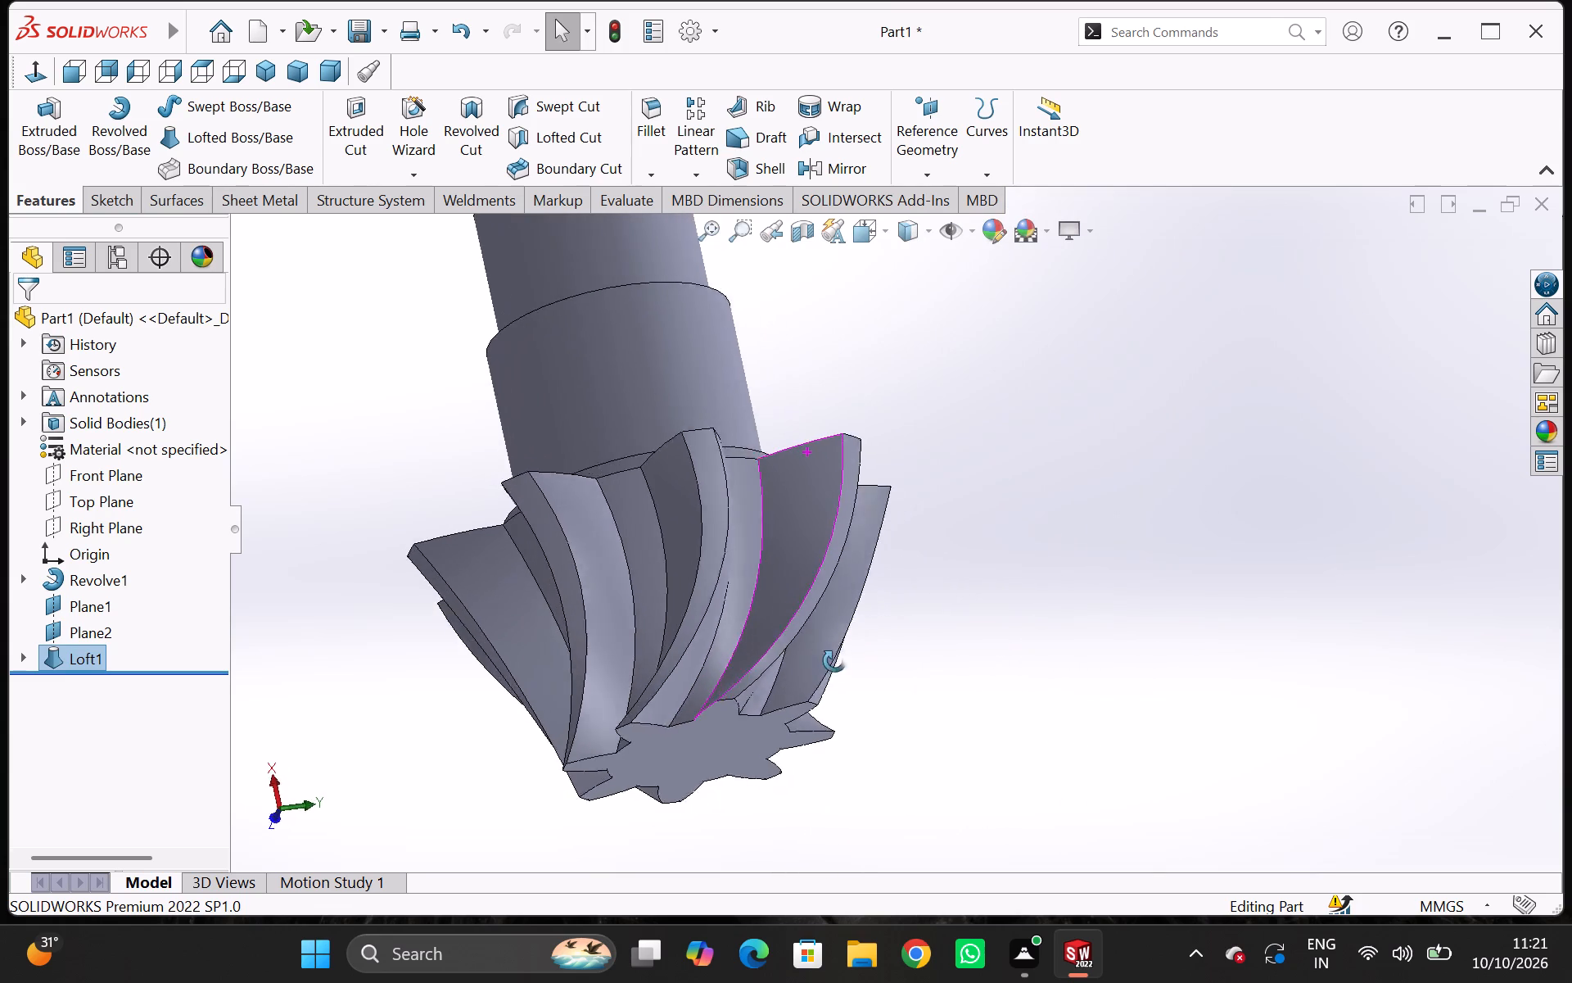
{"action": "middle_click_drag", "start_coordinate": [834, 661], "coordinate": [1048, 672]}
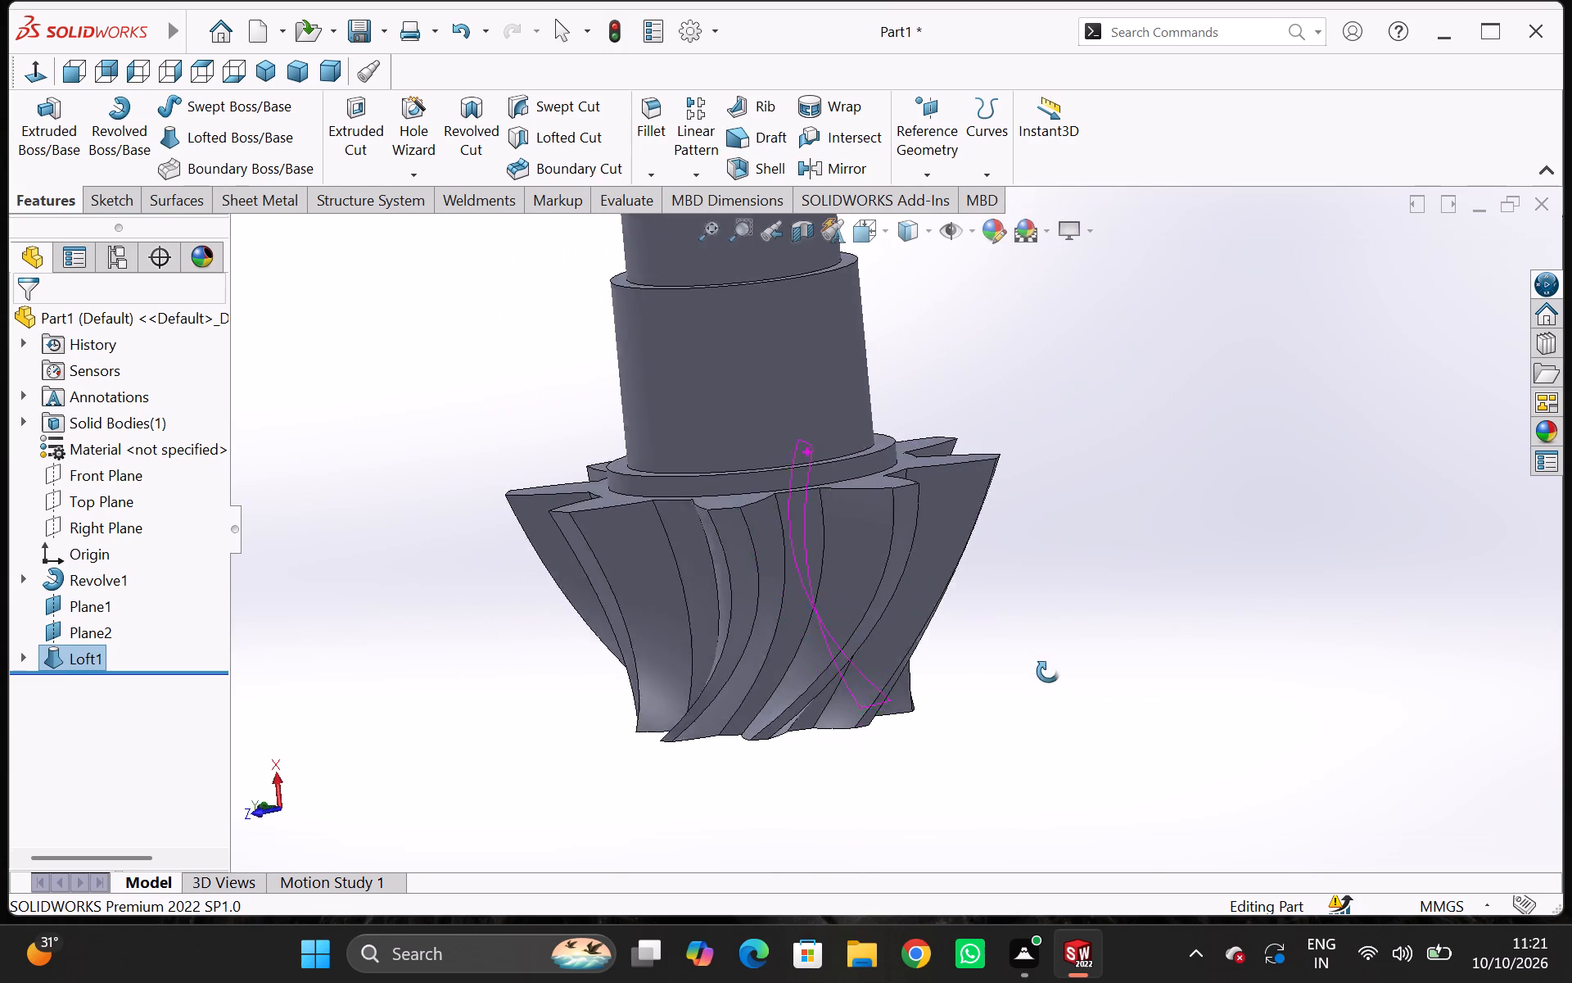
{"action": "middle_click_drag", "start_coordinate": [1048, 672], "coordinate": [1261, 671]}
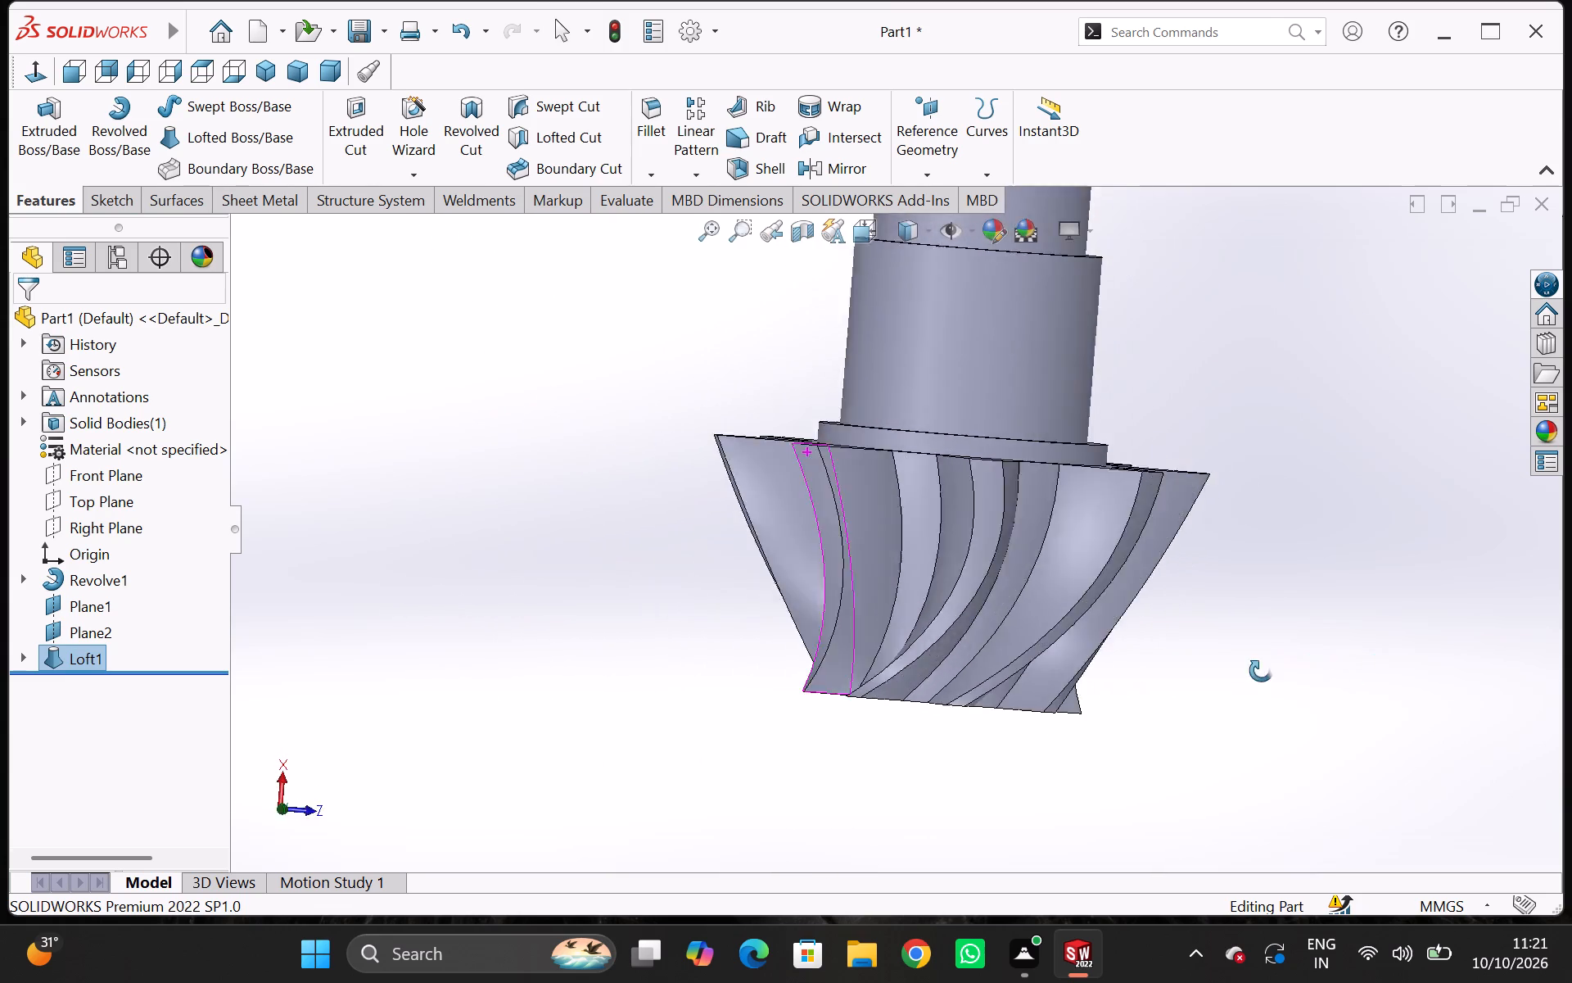
{"action": "middle_click_drag", "start_coordinate": [1261, 671], "coordinate": [720, 689]}
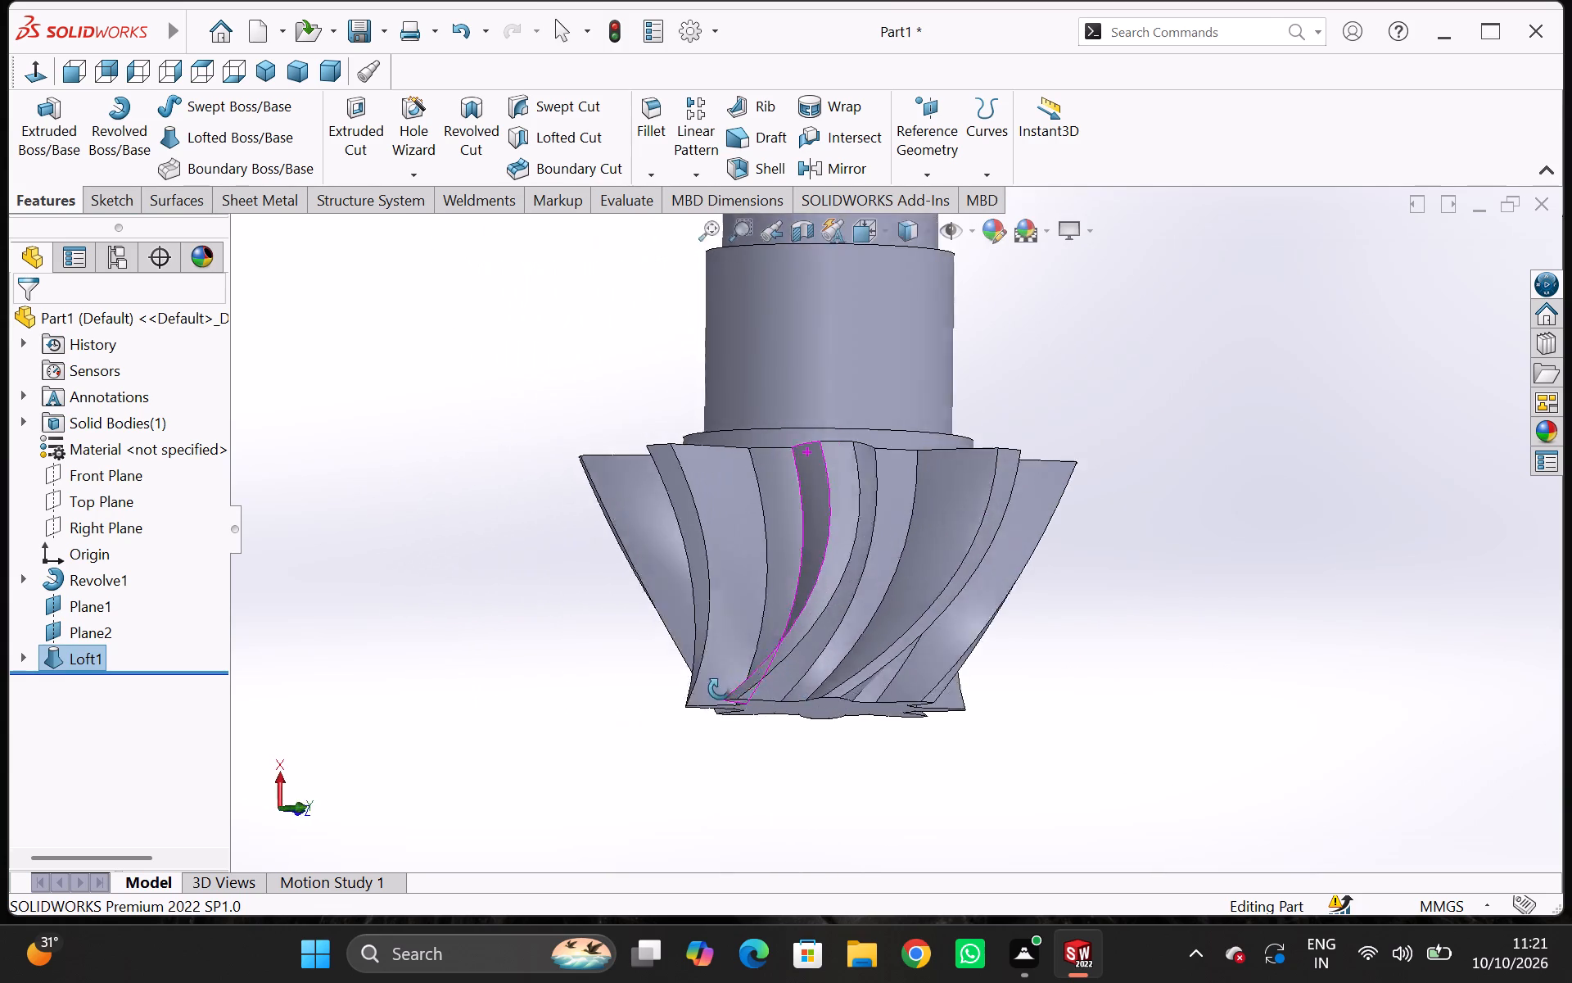
{"action": "middle_click_drag", "start_coordinate": [720, 689], "coordinate": [349, 691]}
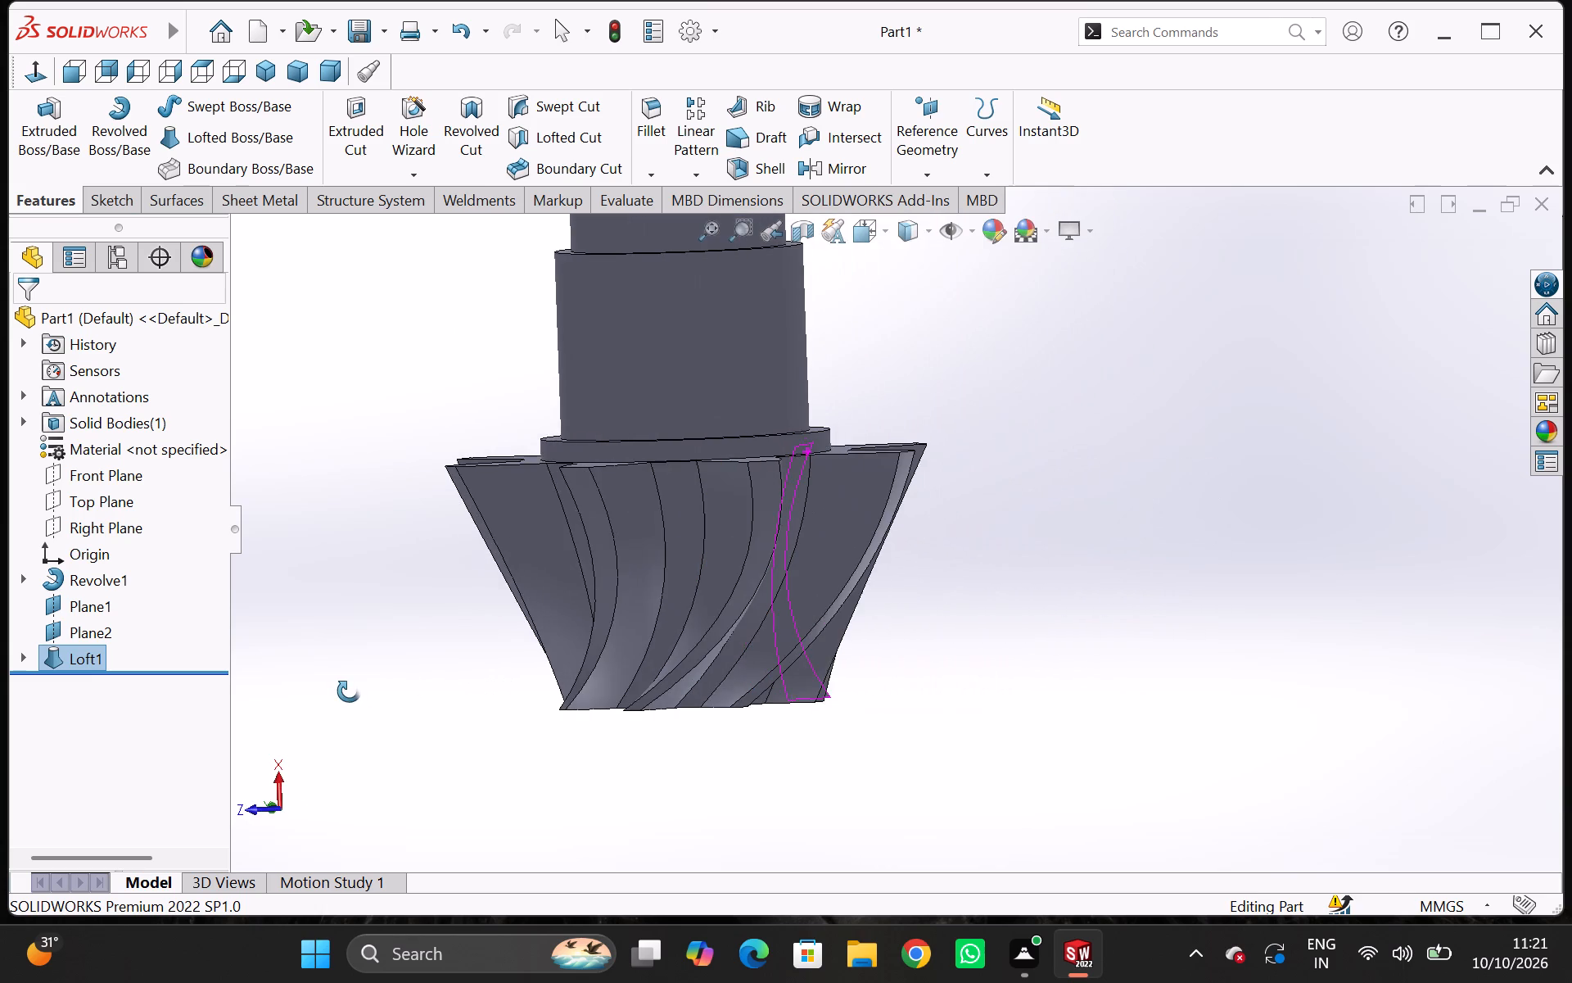
{"action": "middle_click_drag", "start_coordinate": [349, 691], "coordinate": [1024, 690]}
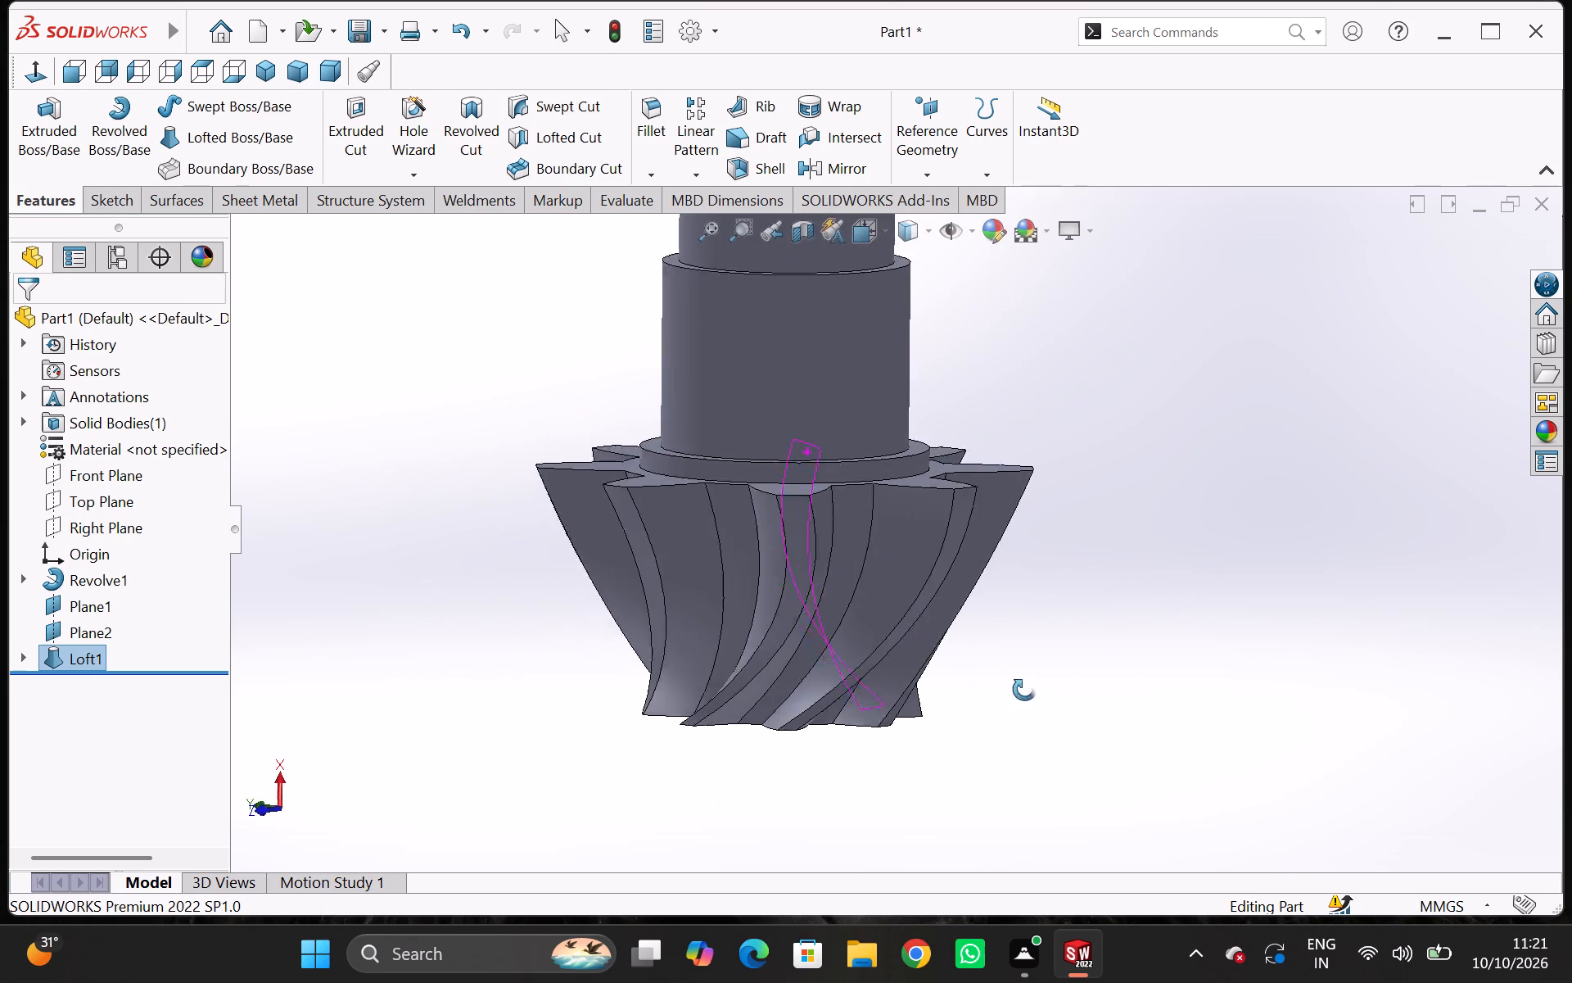
{"action": "middle_click_drag", "start_coordinate": [1024, 690], "coordinate": [258, 711]}
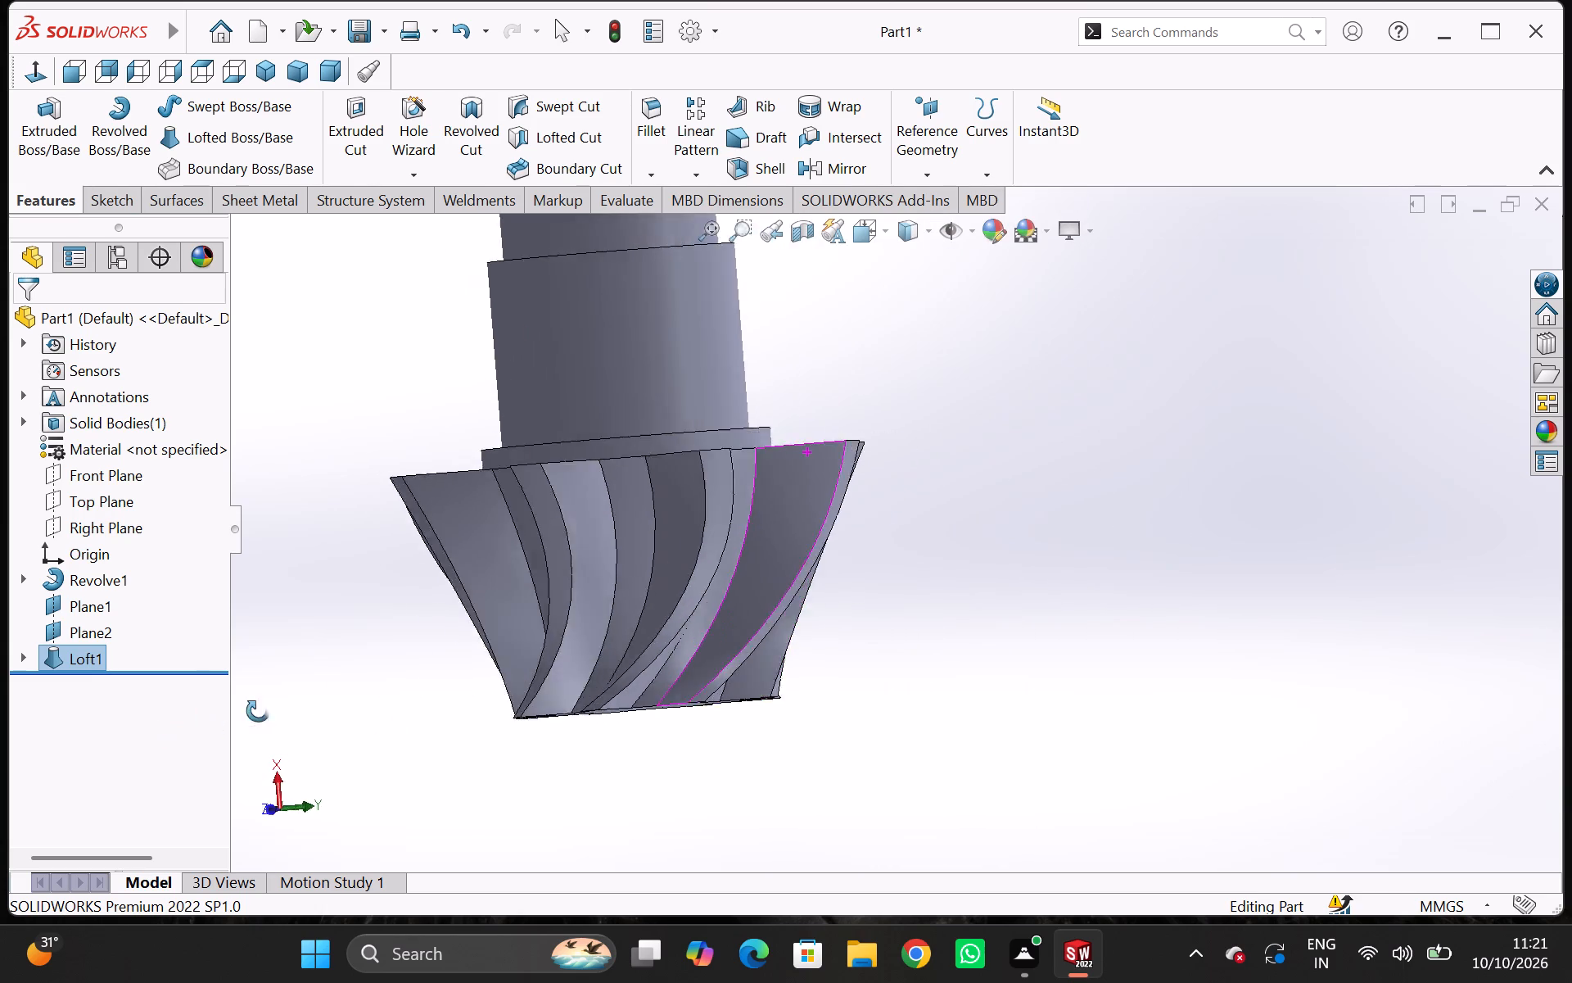
{"action": "middle_click_drag", "start_coordinate": [258, 711], "coordinate": [888, 712]}
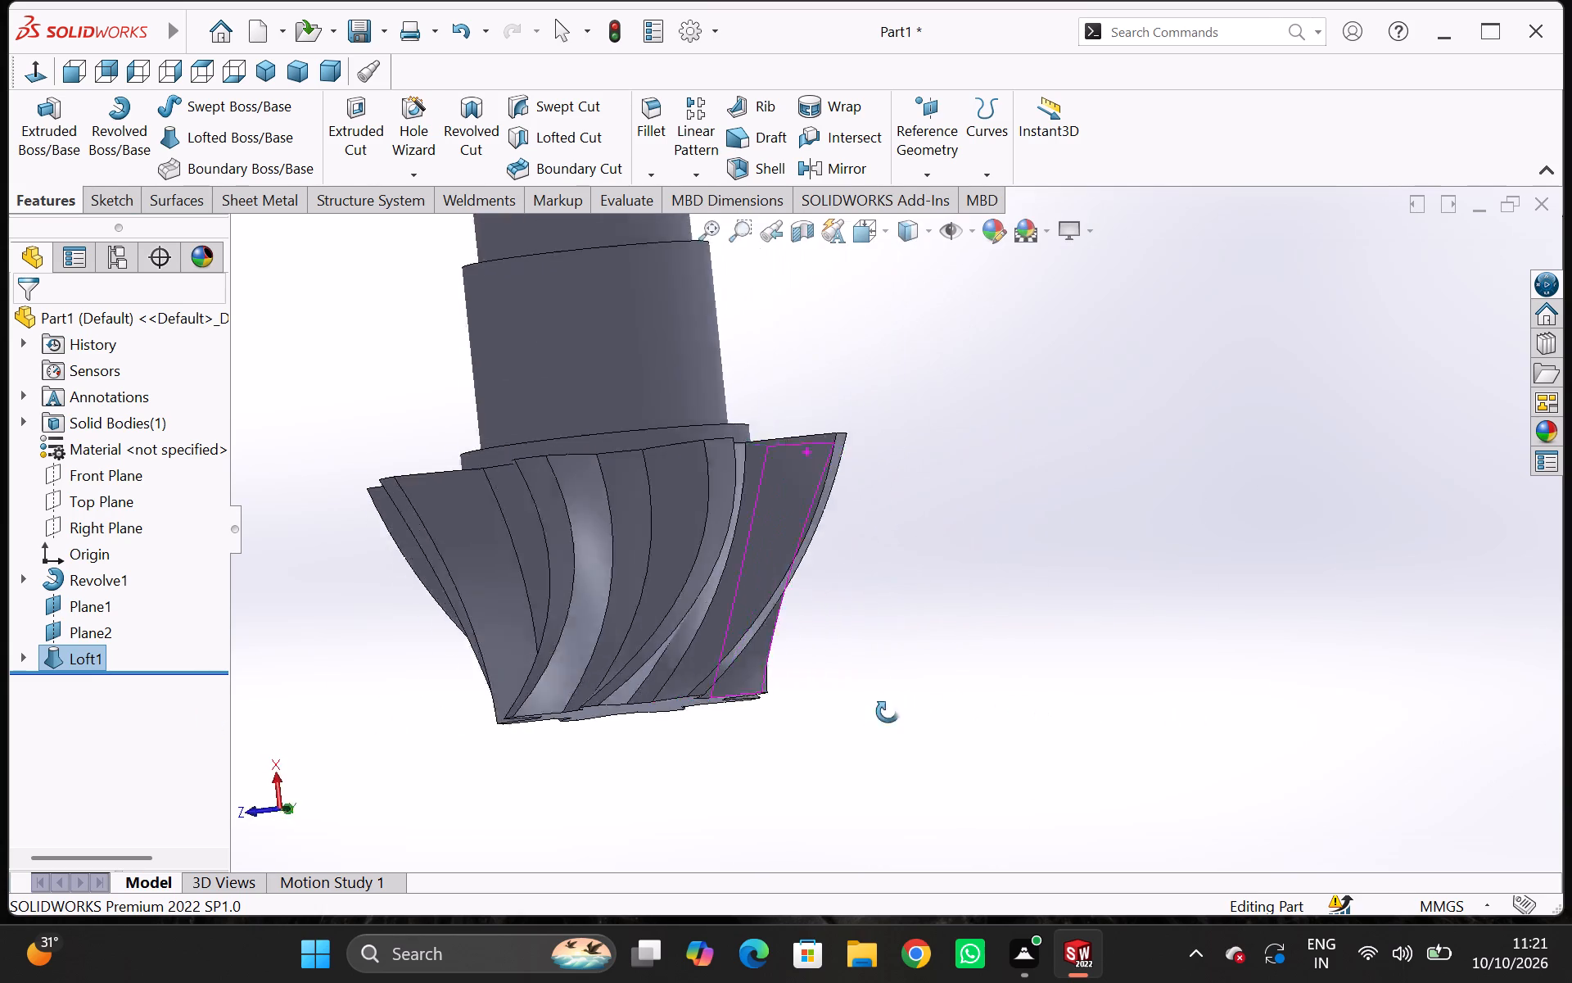
{"action": "middle_click_drag", "start_coordinate": [888, 712], "coordinate": [630, 709]}
{"action": "scroll", "coordinate": [883, 672], "scroll_direction": "down", "scroll_amount": 2}
{"action": "scroll", "coordinate": [883, 673], "scroll_direction": "up", "scroll_amount": 3}
{"action": "middle_click_drag", "start_coordinate": [903, 704], "coordinate": [985, 593]}
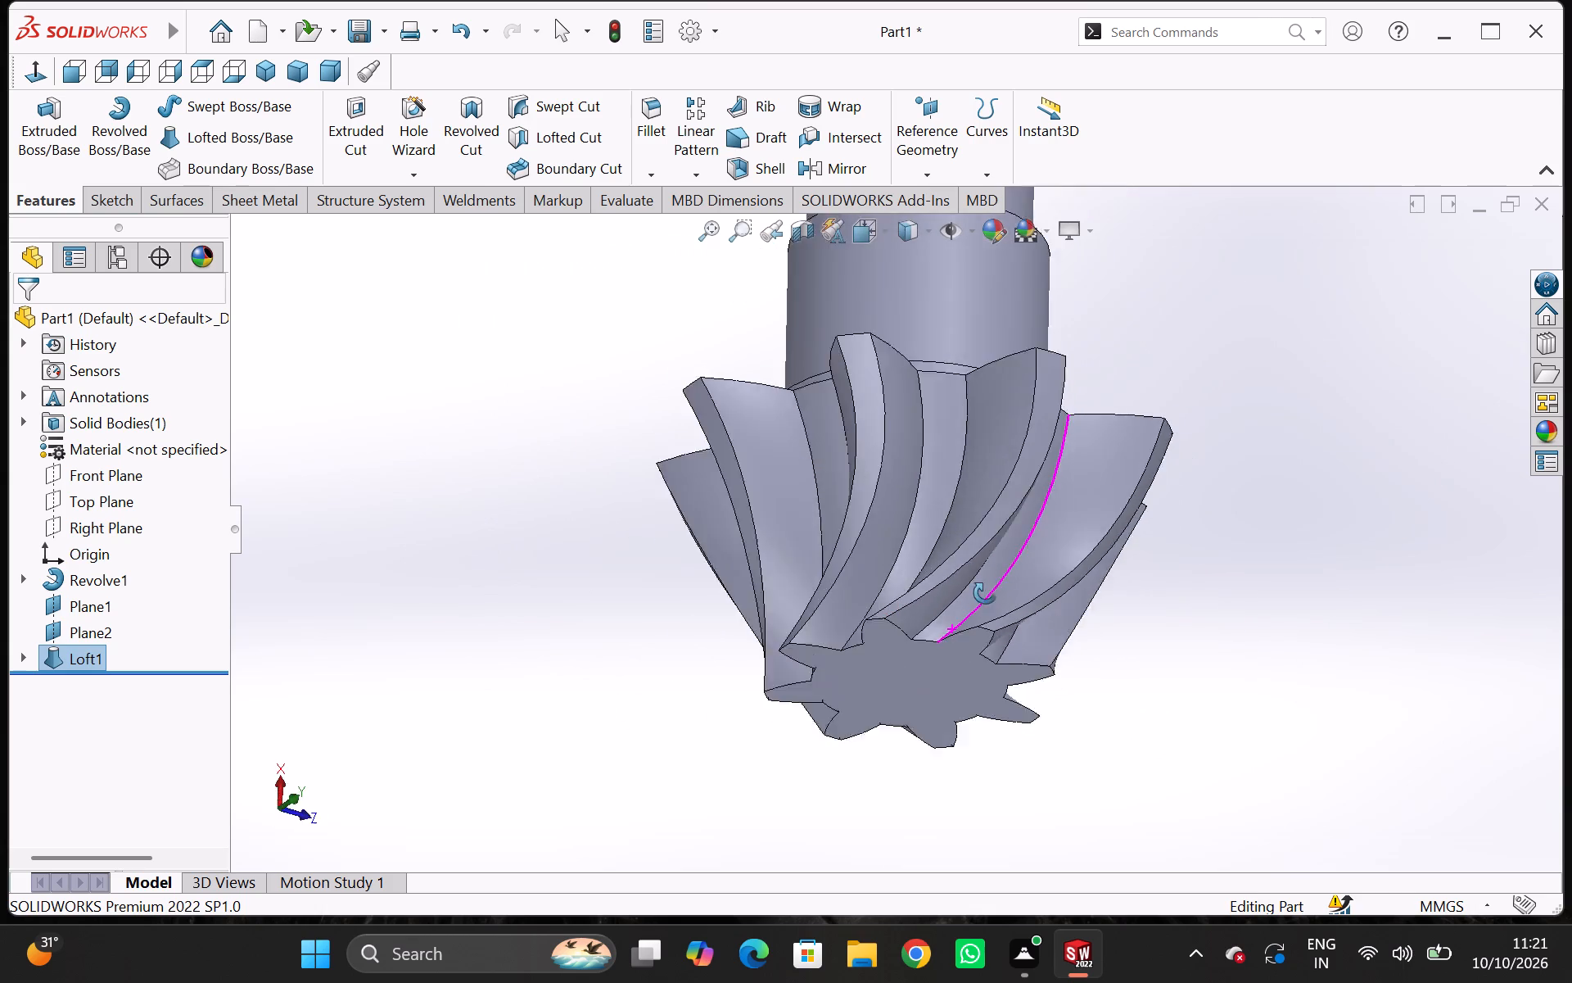
{"action": "middle_click_drag", "start_coordinate": [985, 593], "coordinate": [1168, 361]}
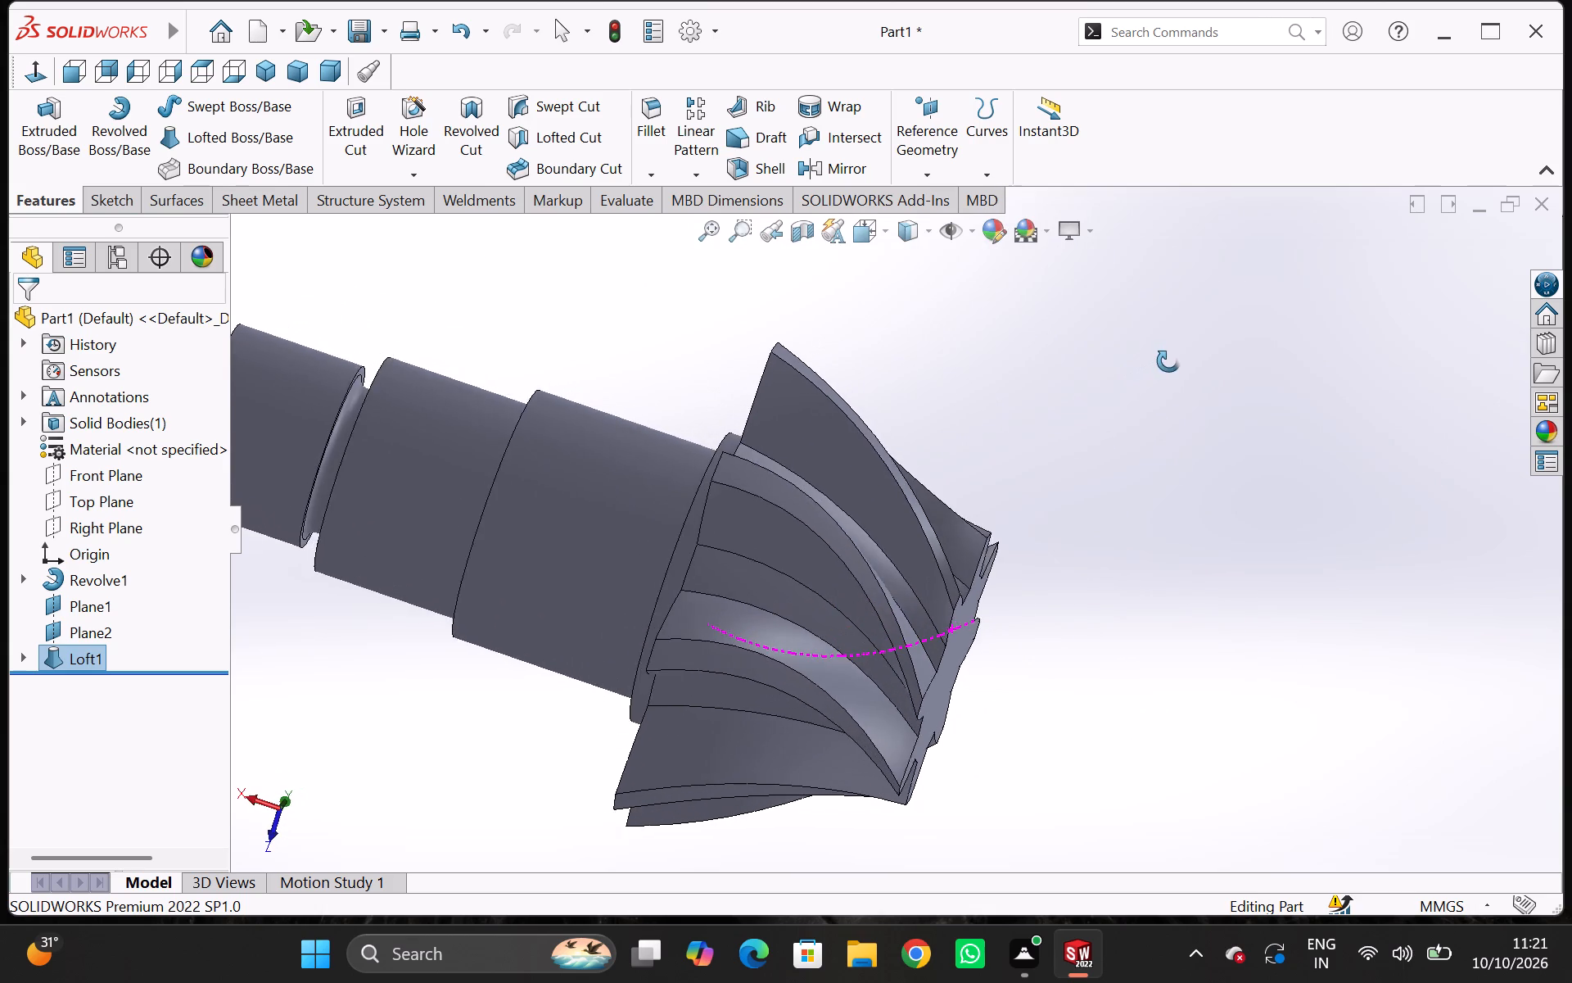
{"action": "middle_click_drag", "start_coordinate": [1168, 361], "coordinate": [1052, 491]}
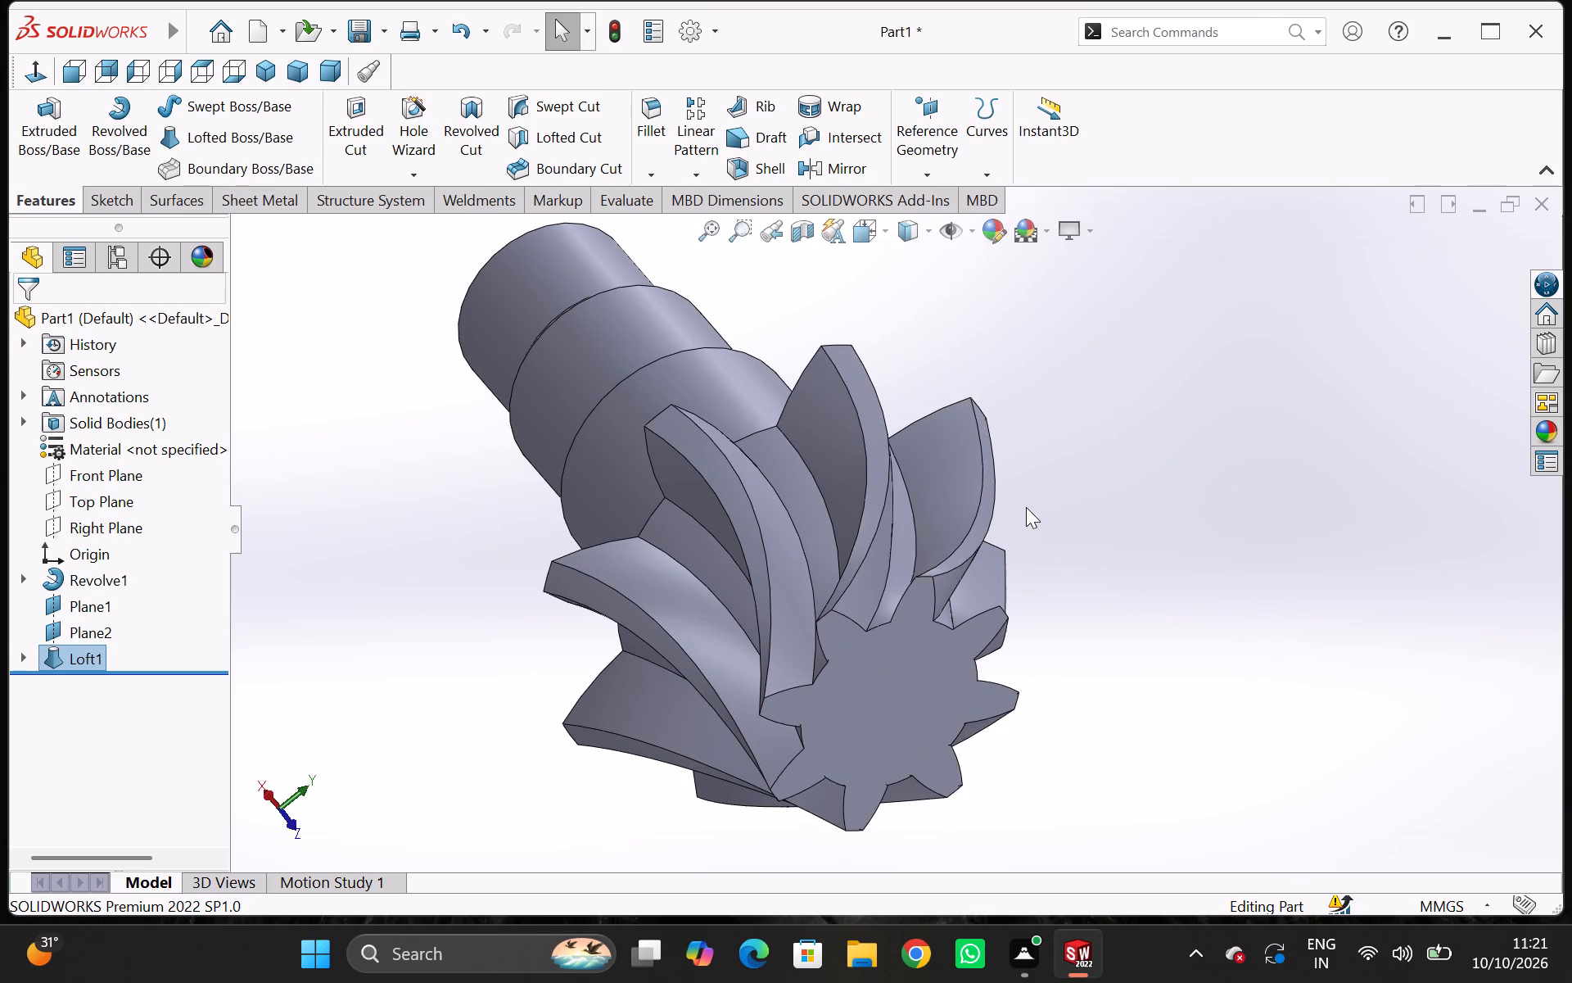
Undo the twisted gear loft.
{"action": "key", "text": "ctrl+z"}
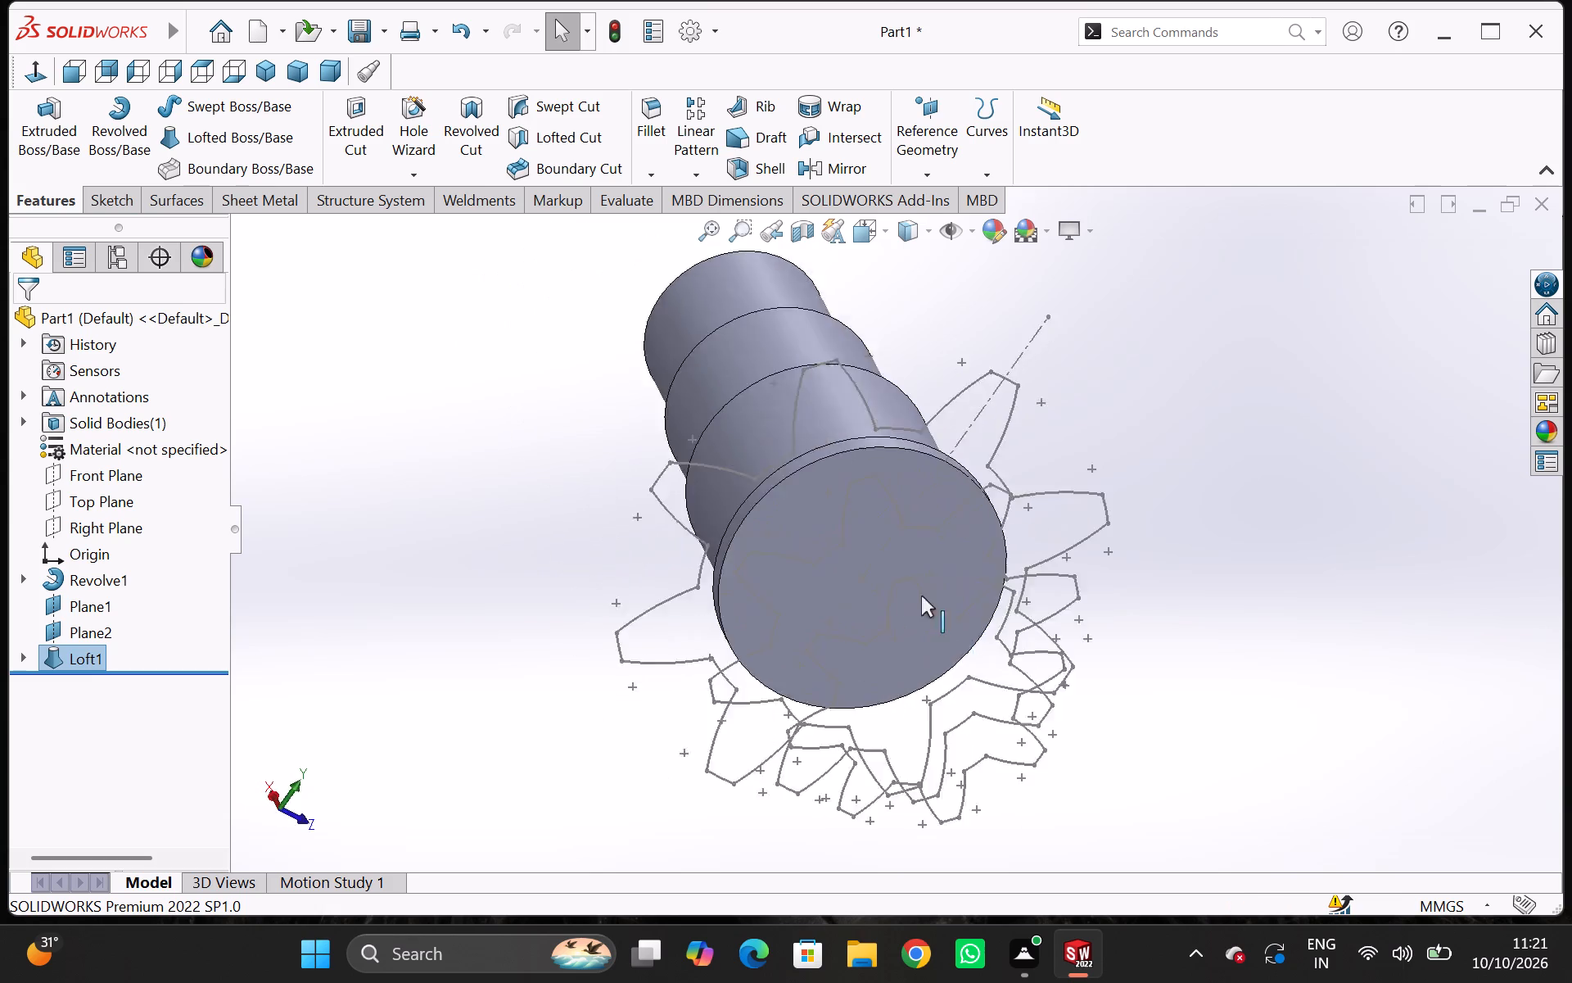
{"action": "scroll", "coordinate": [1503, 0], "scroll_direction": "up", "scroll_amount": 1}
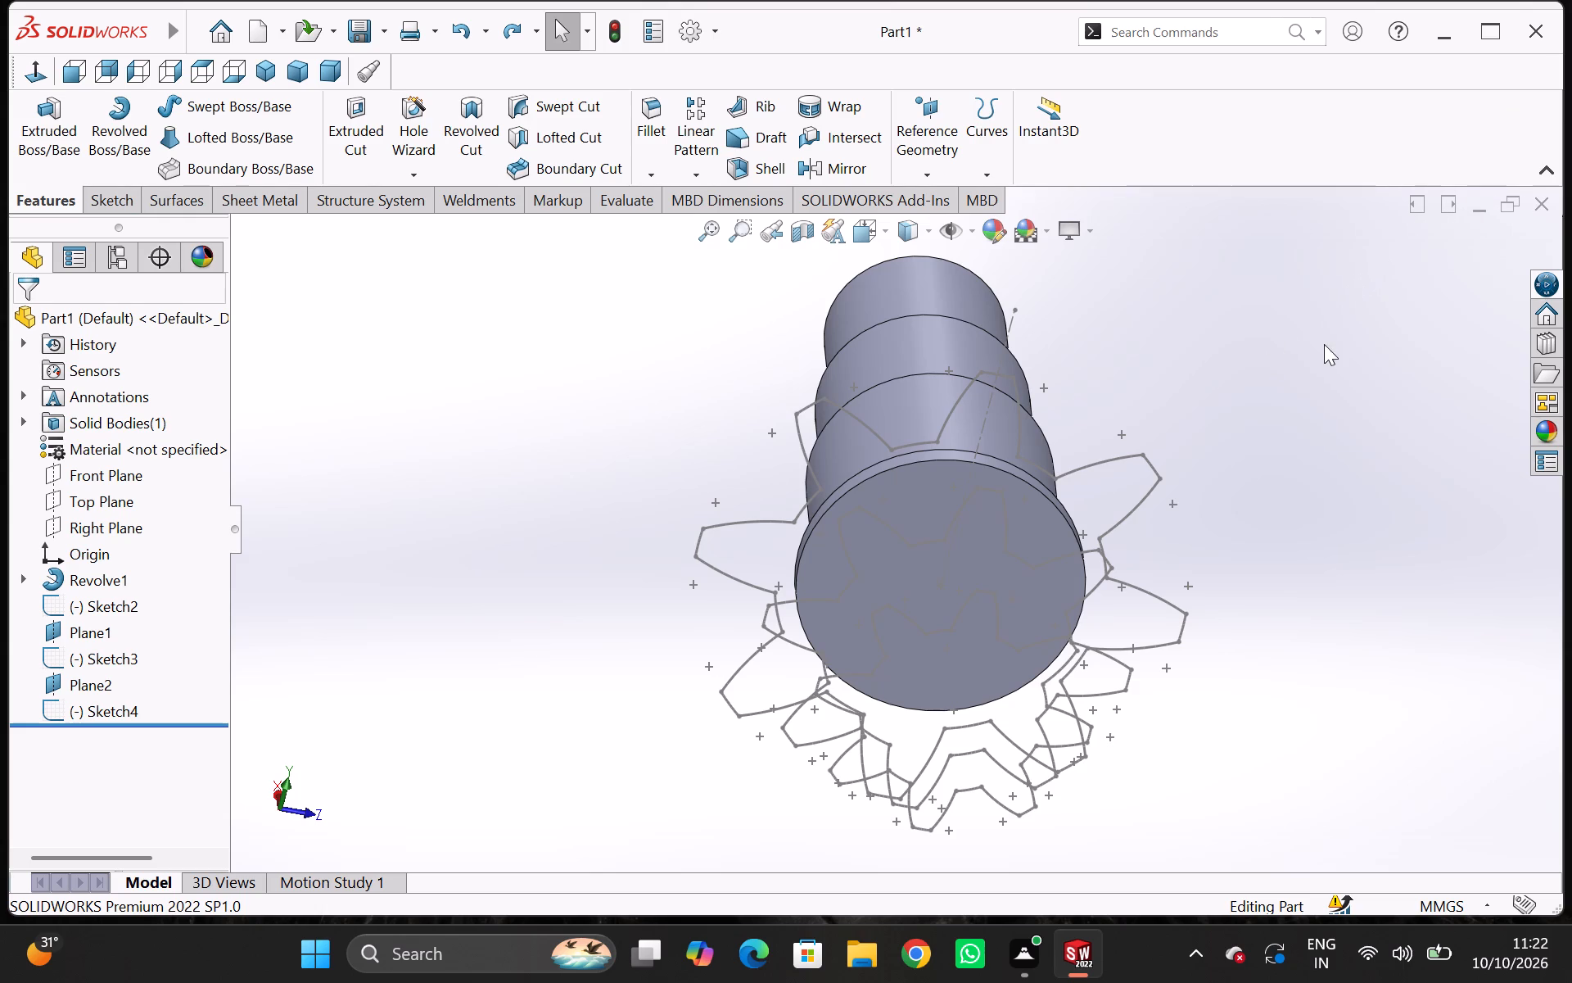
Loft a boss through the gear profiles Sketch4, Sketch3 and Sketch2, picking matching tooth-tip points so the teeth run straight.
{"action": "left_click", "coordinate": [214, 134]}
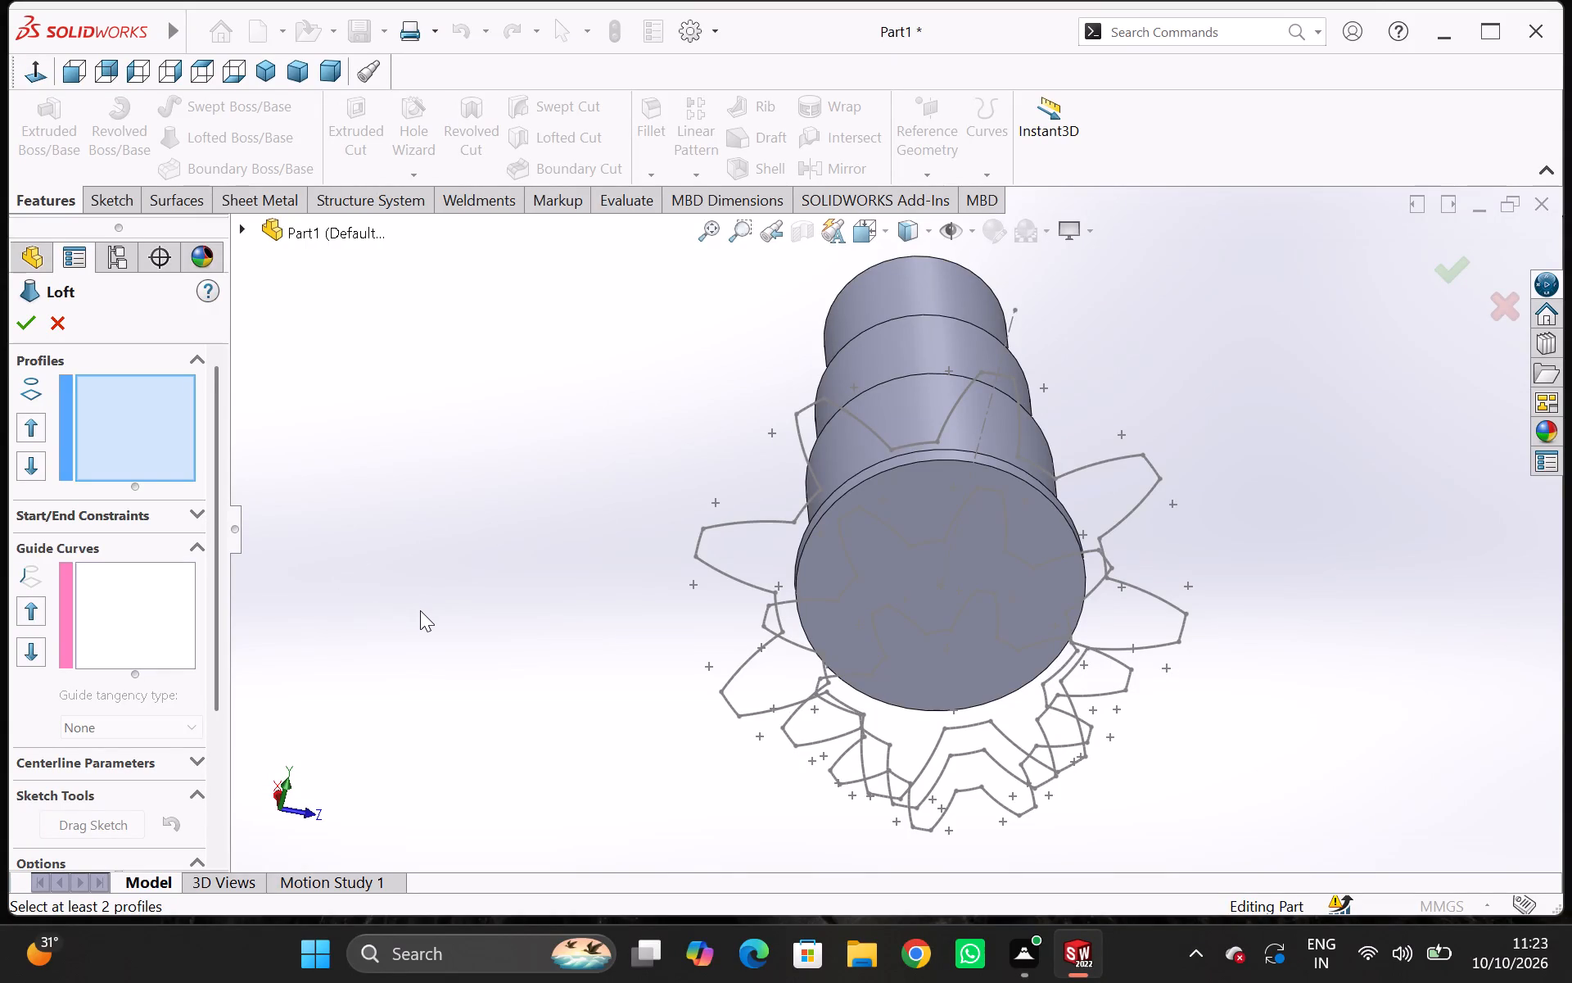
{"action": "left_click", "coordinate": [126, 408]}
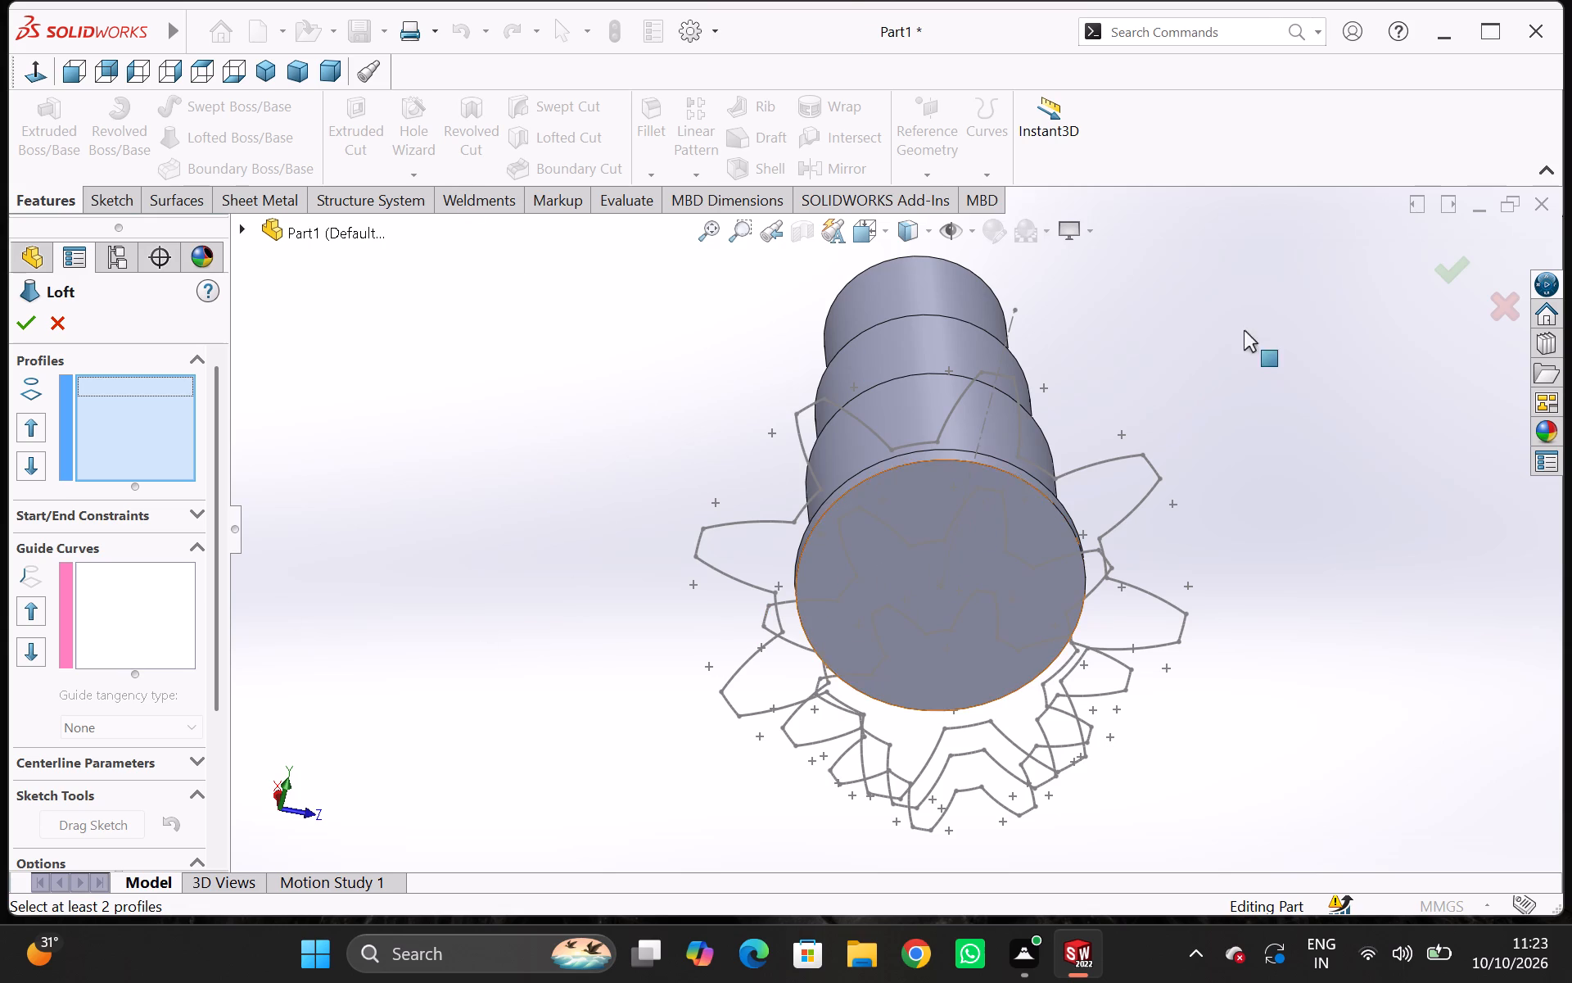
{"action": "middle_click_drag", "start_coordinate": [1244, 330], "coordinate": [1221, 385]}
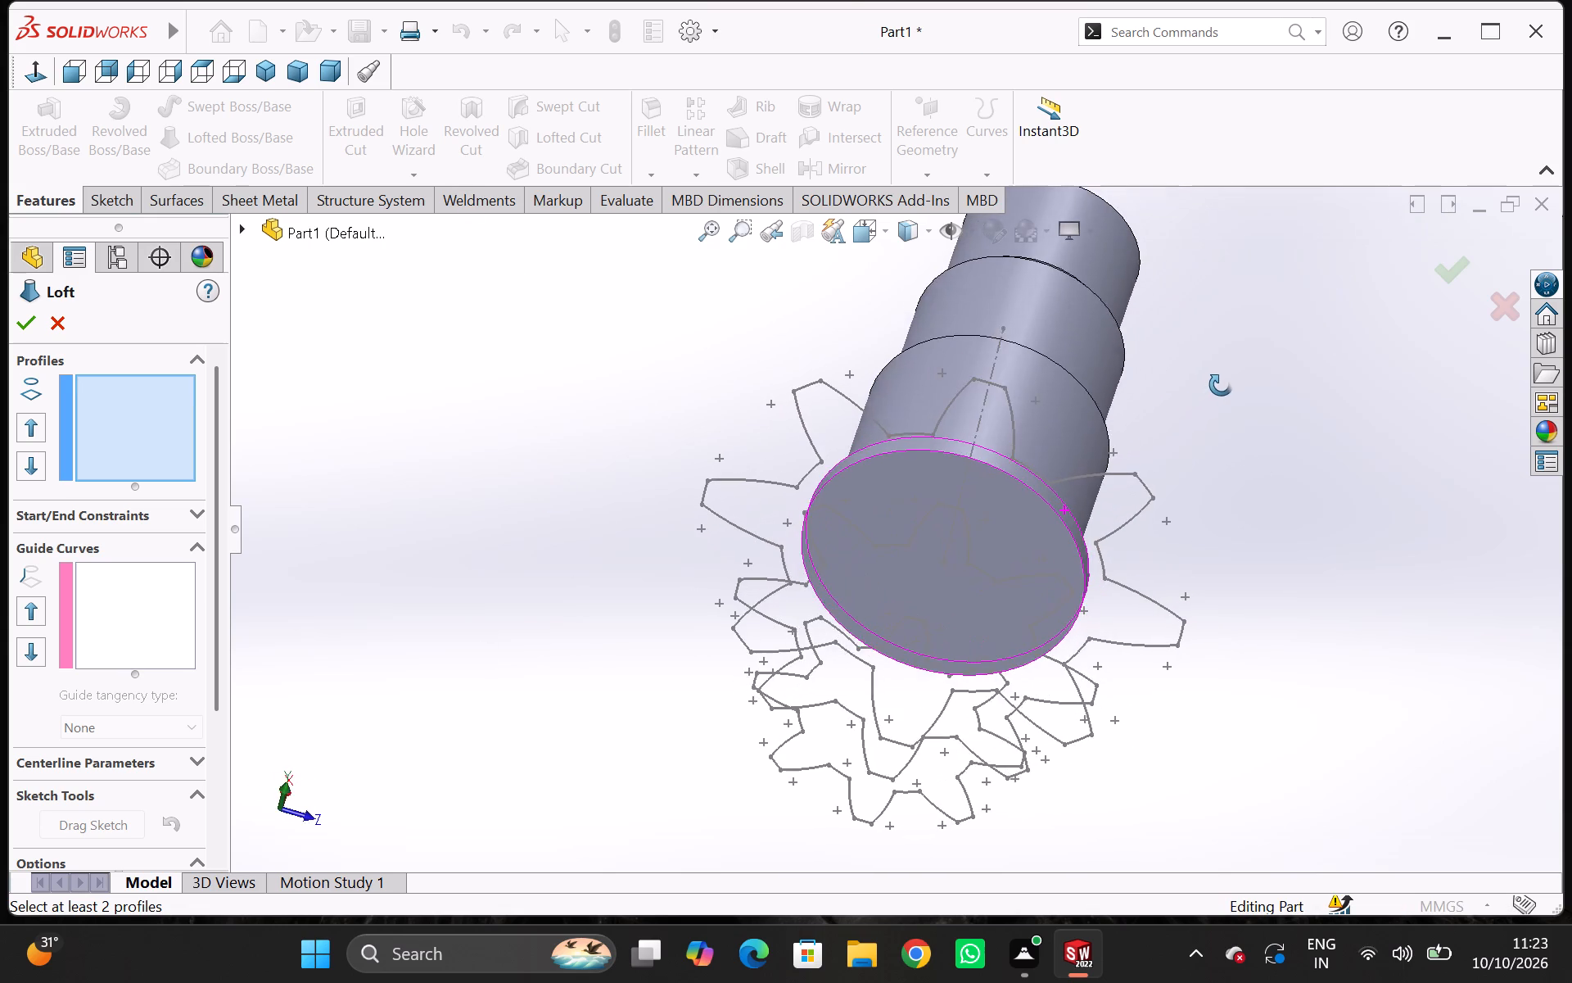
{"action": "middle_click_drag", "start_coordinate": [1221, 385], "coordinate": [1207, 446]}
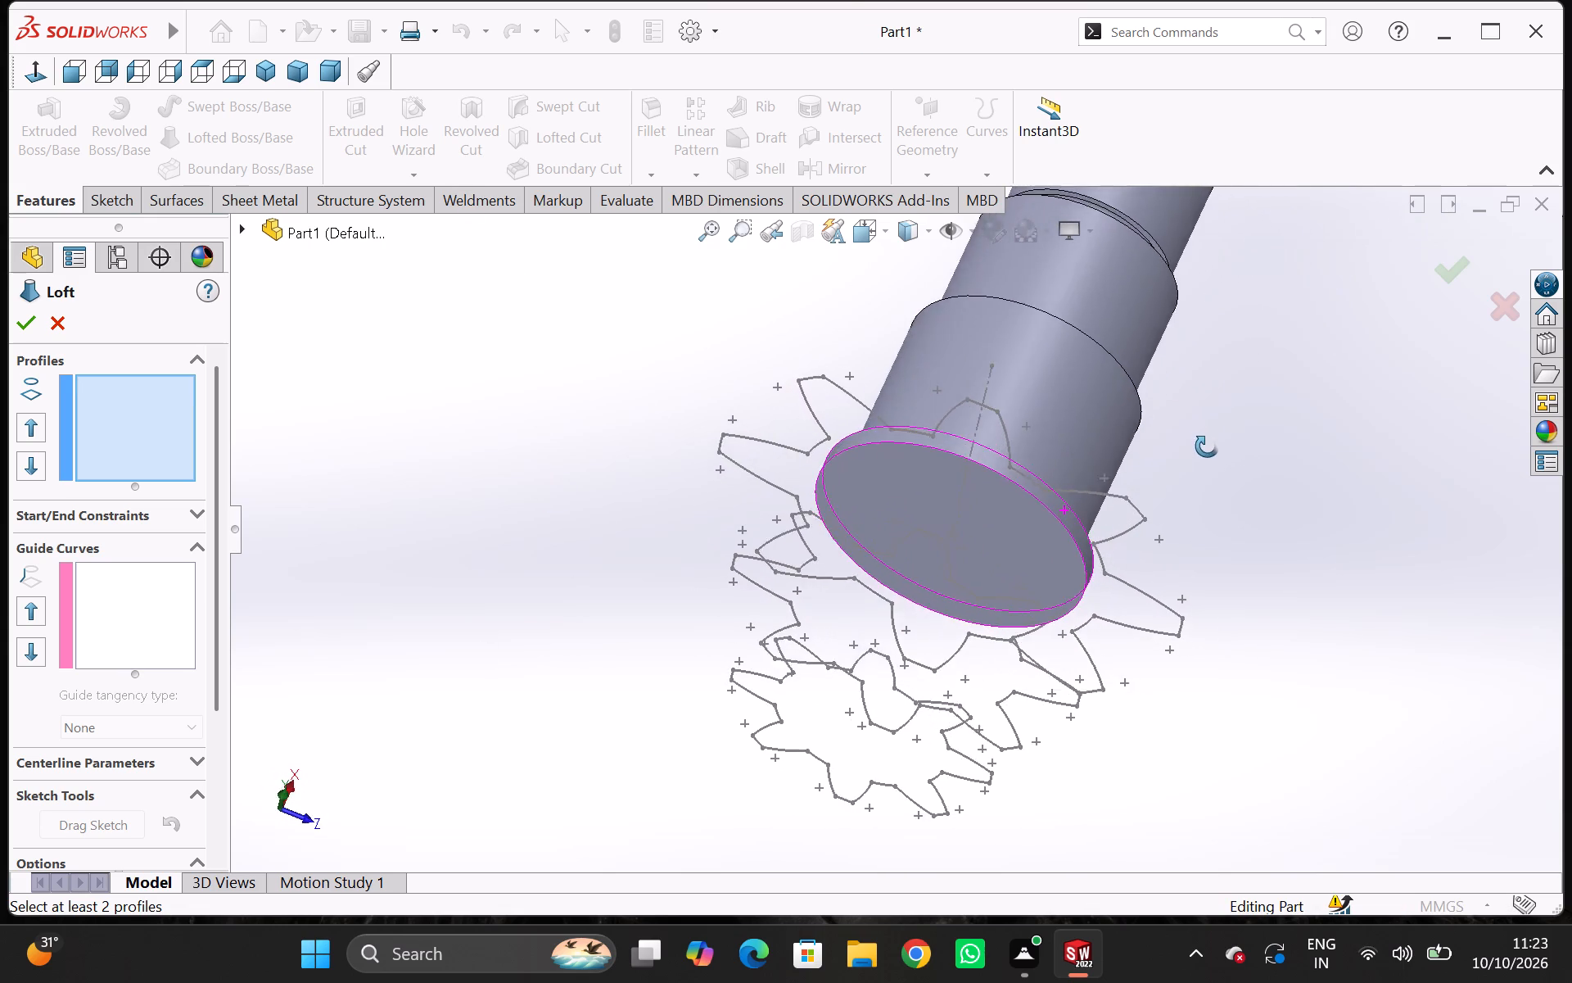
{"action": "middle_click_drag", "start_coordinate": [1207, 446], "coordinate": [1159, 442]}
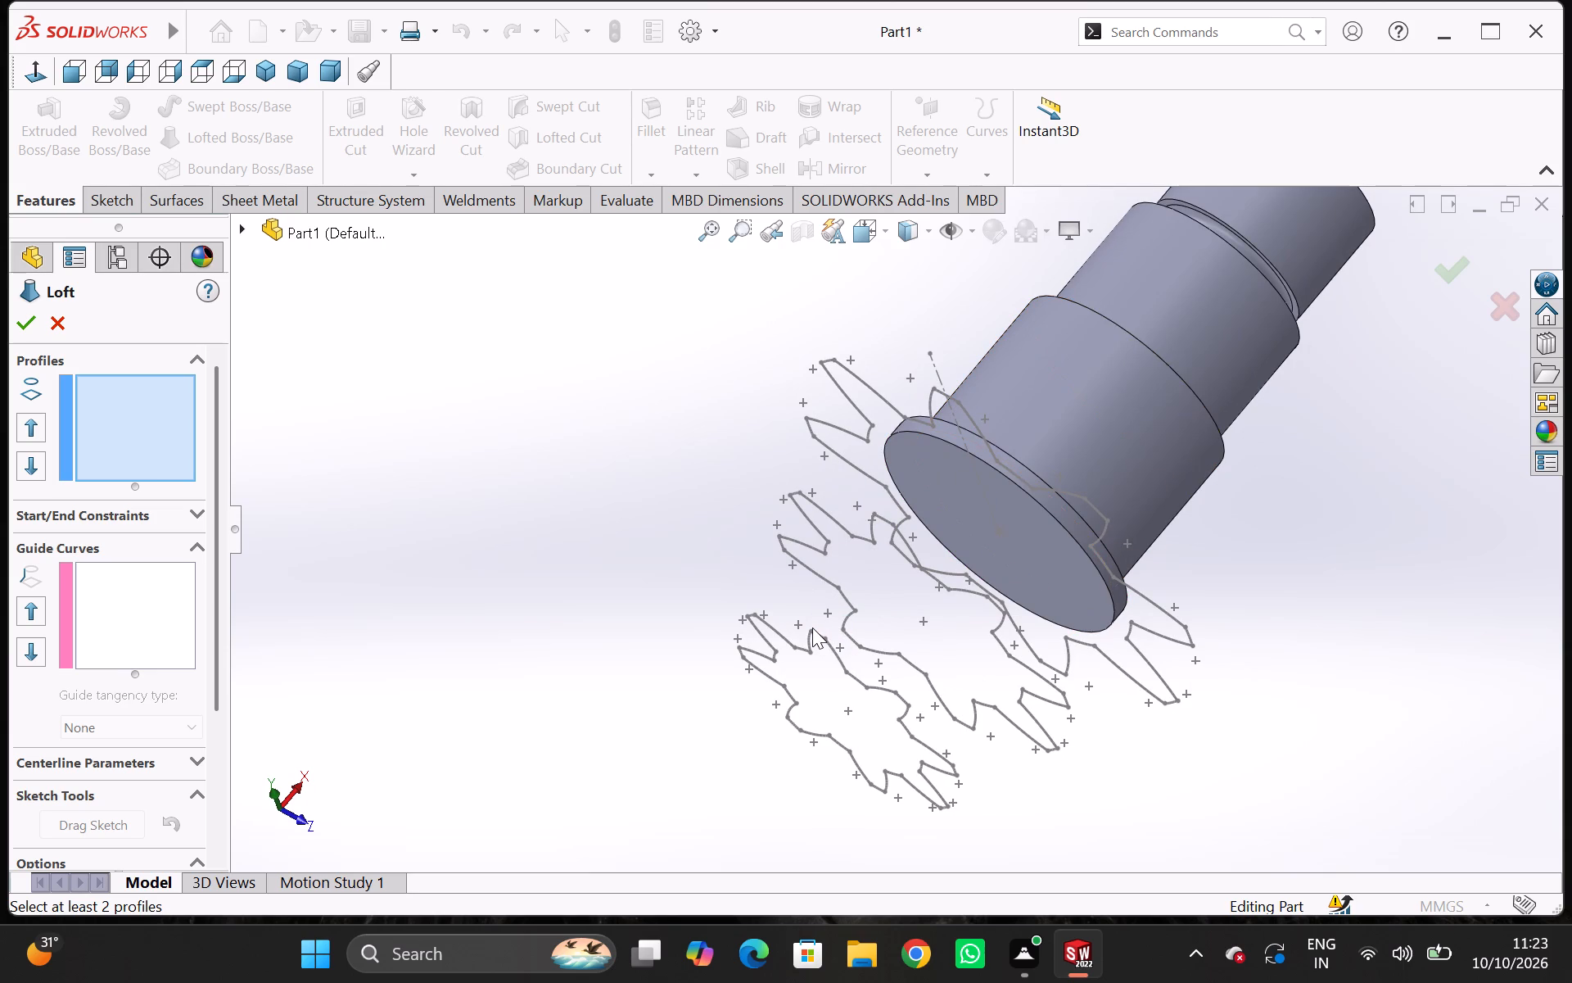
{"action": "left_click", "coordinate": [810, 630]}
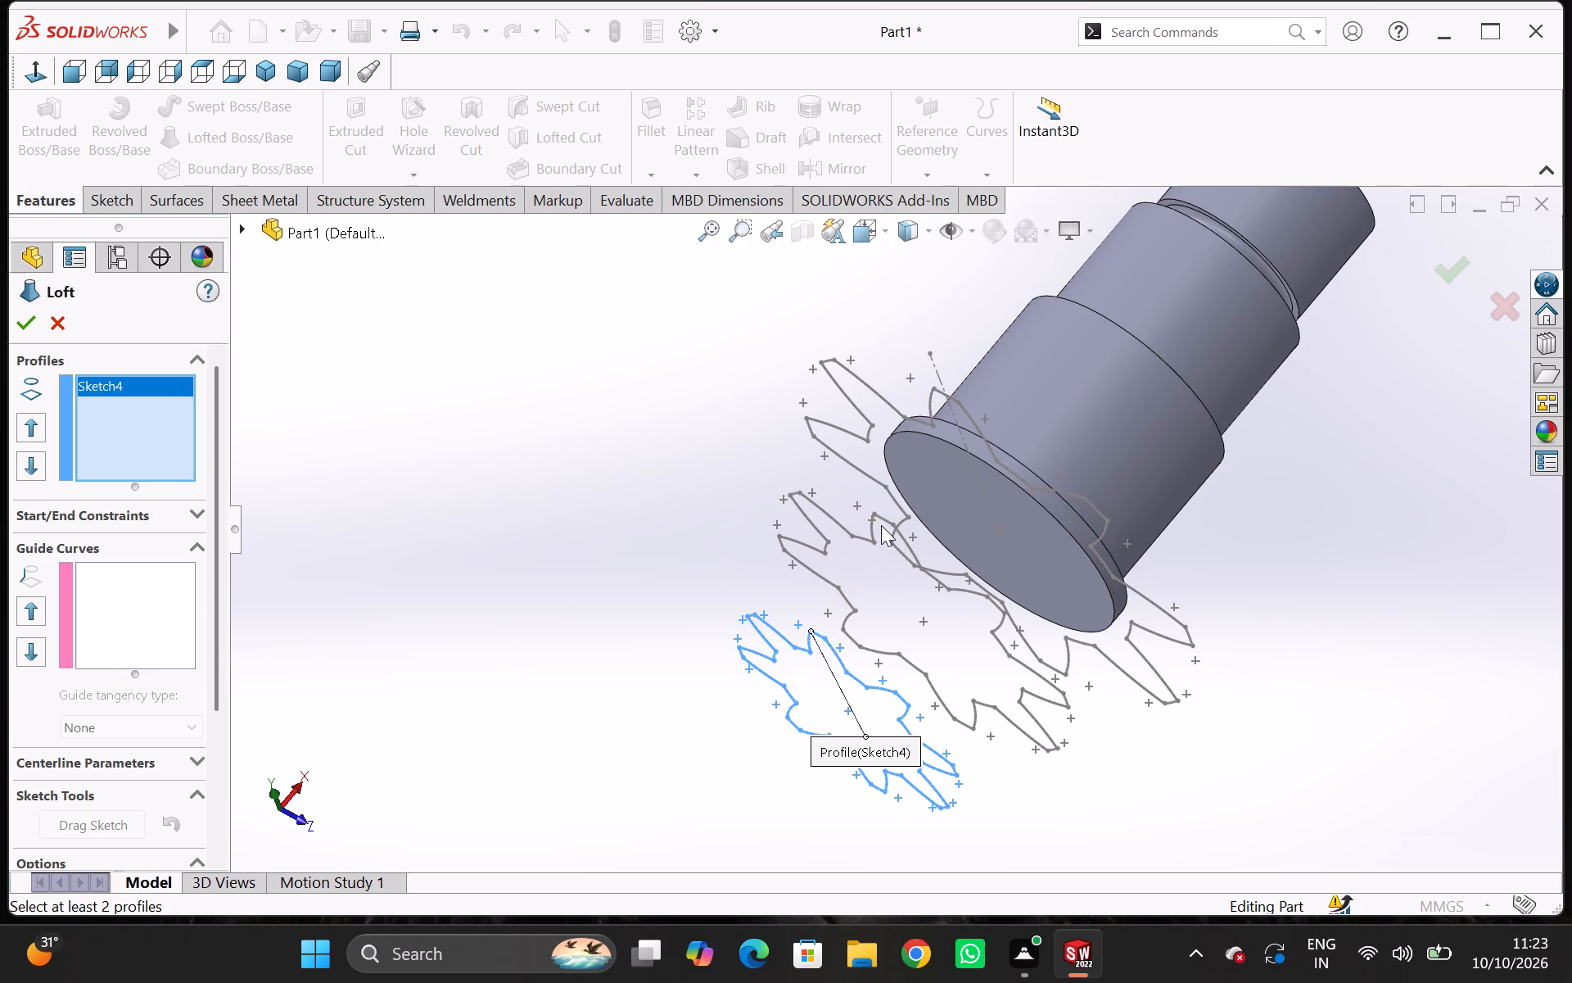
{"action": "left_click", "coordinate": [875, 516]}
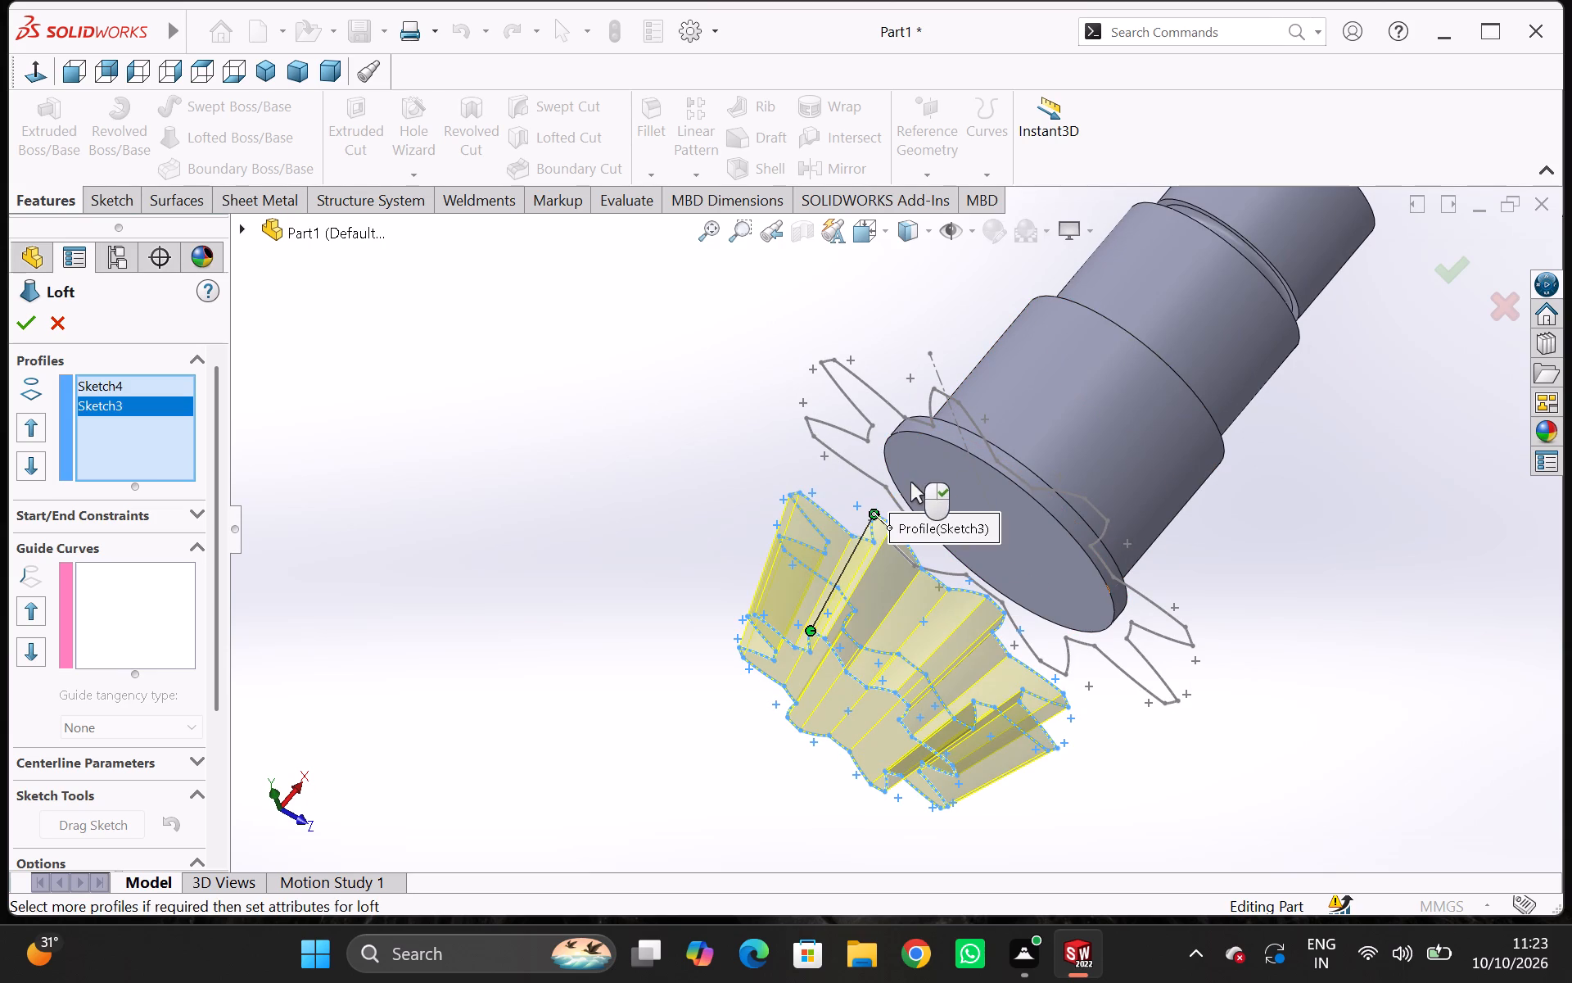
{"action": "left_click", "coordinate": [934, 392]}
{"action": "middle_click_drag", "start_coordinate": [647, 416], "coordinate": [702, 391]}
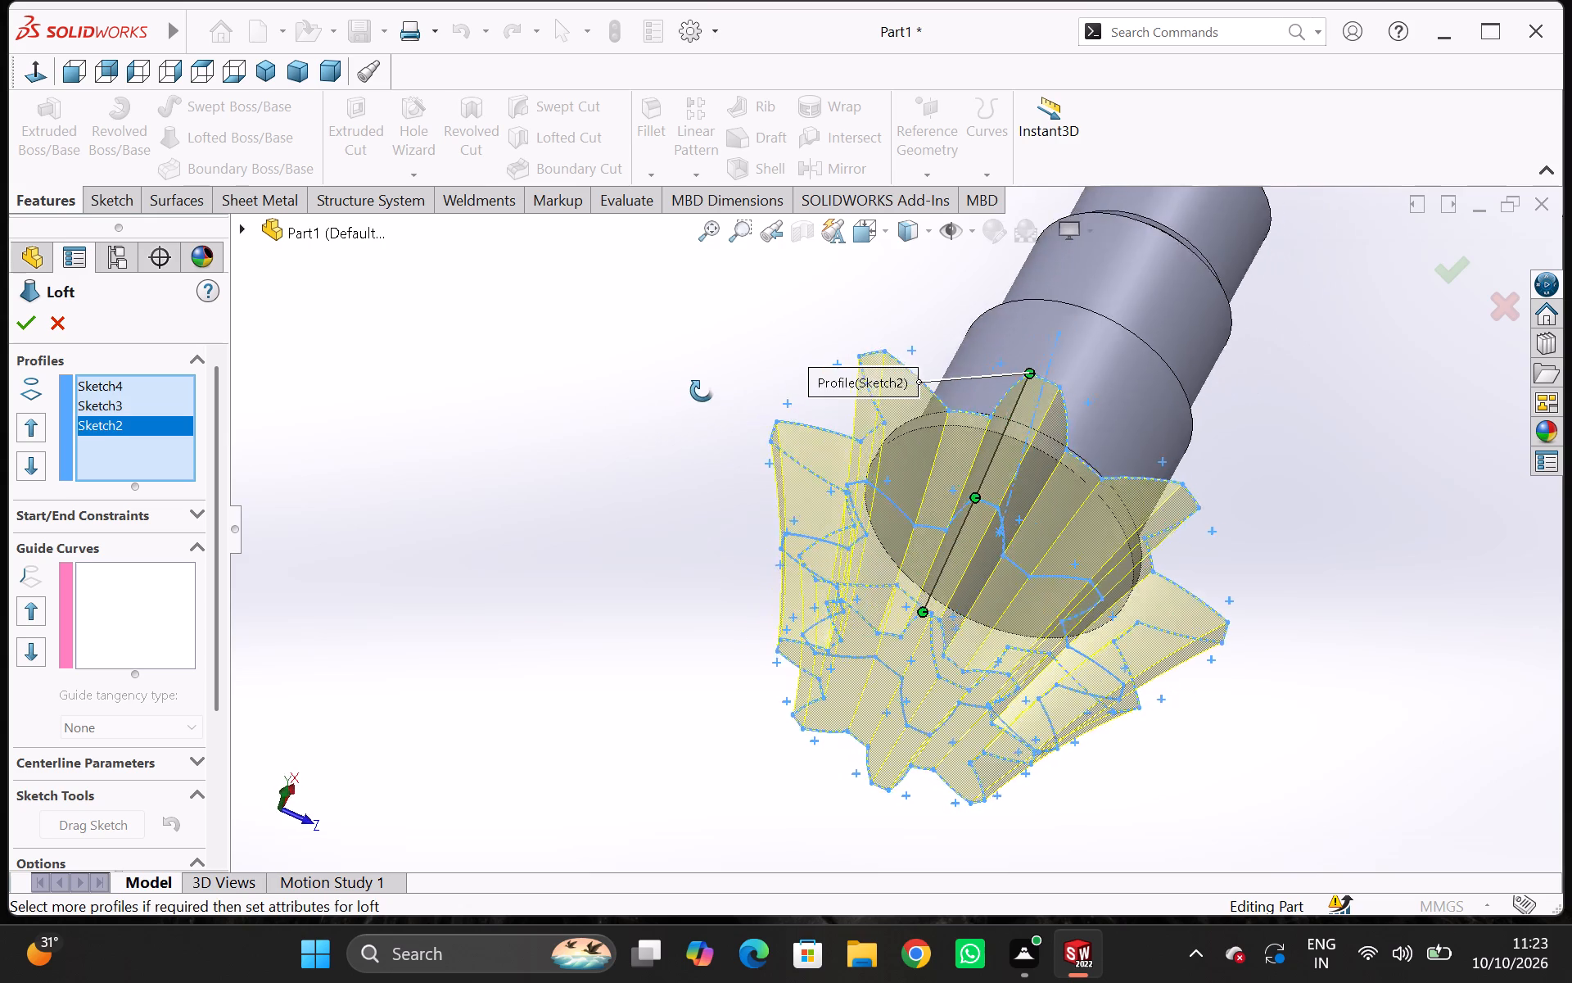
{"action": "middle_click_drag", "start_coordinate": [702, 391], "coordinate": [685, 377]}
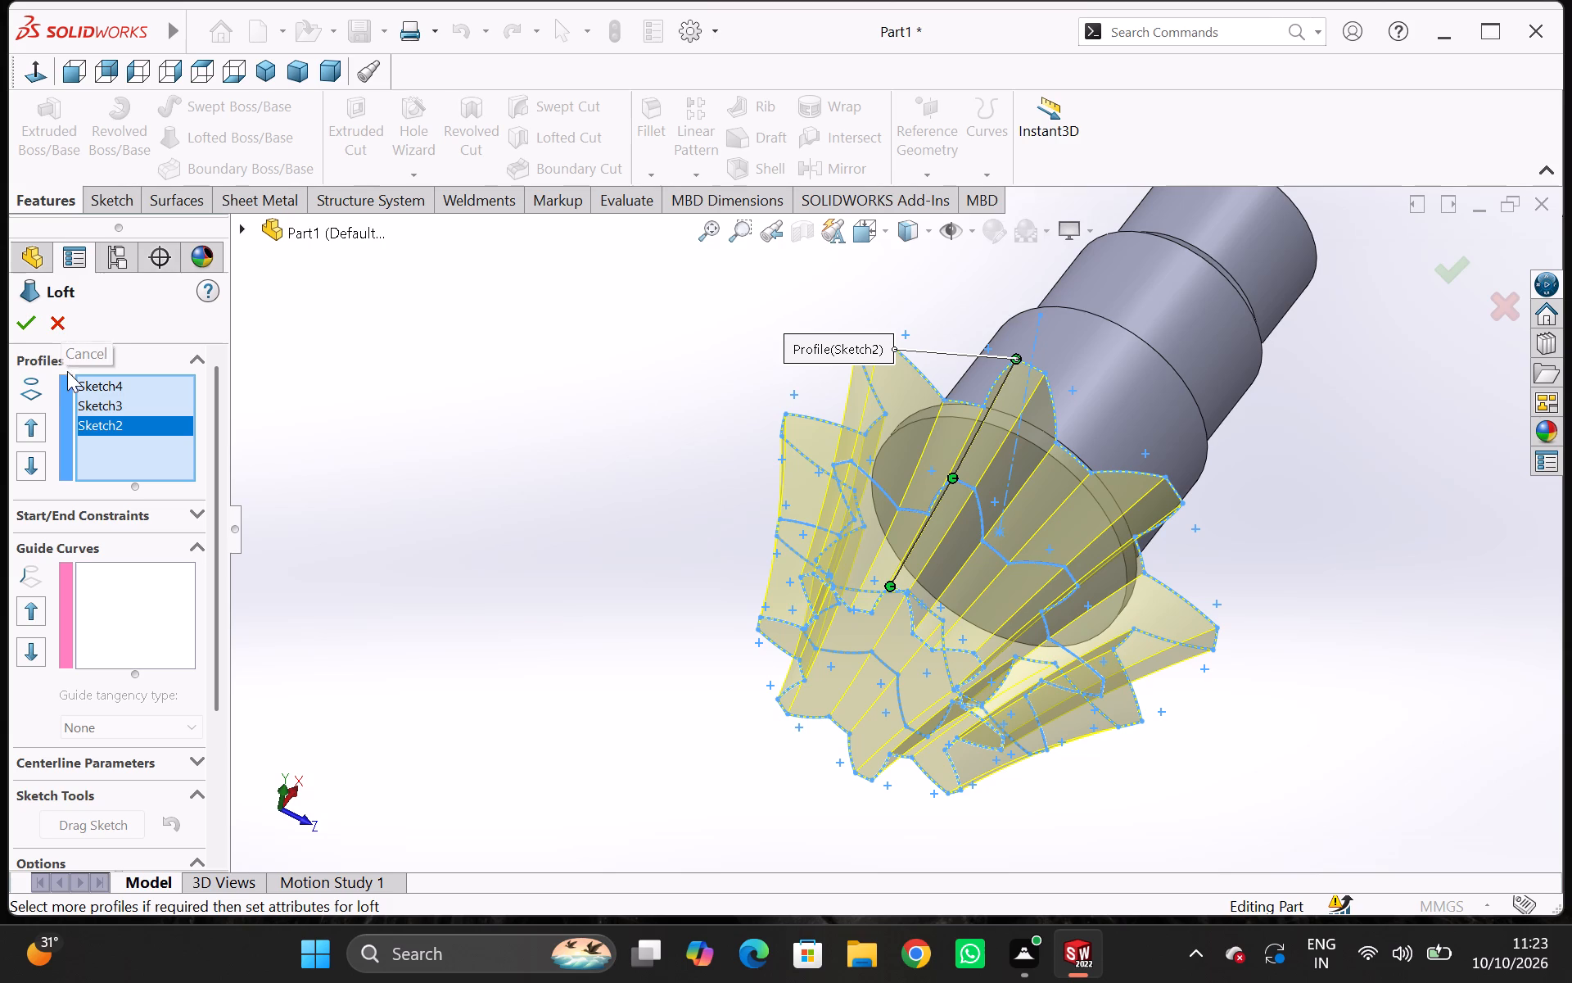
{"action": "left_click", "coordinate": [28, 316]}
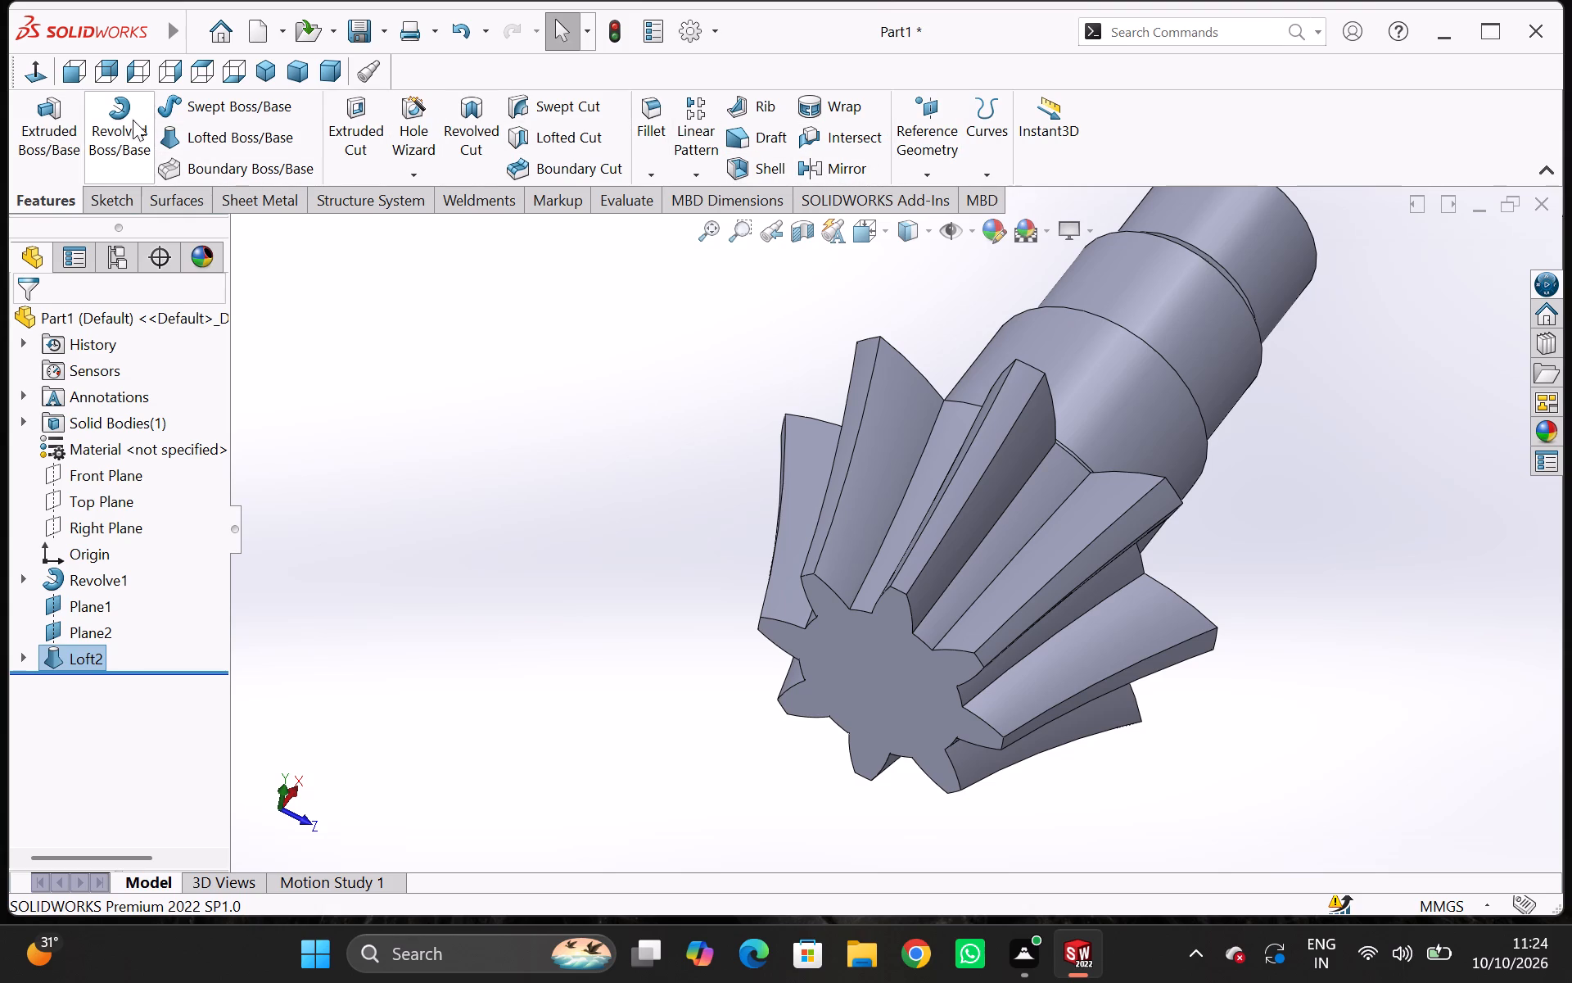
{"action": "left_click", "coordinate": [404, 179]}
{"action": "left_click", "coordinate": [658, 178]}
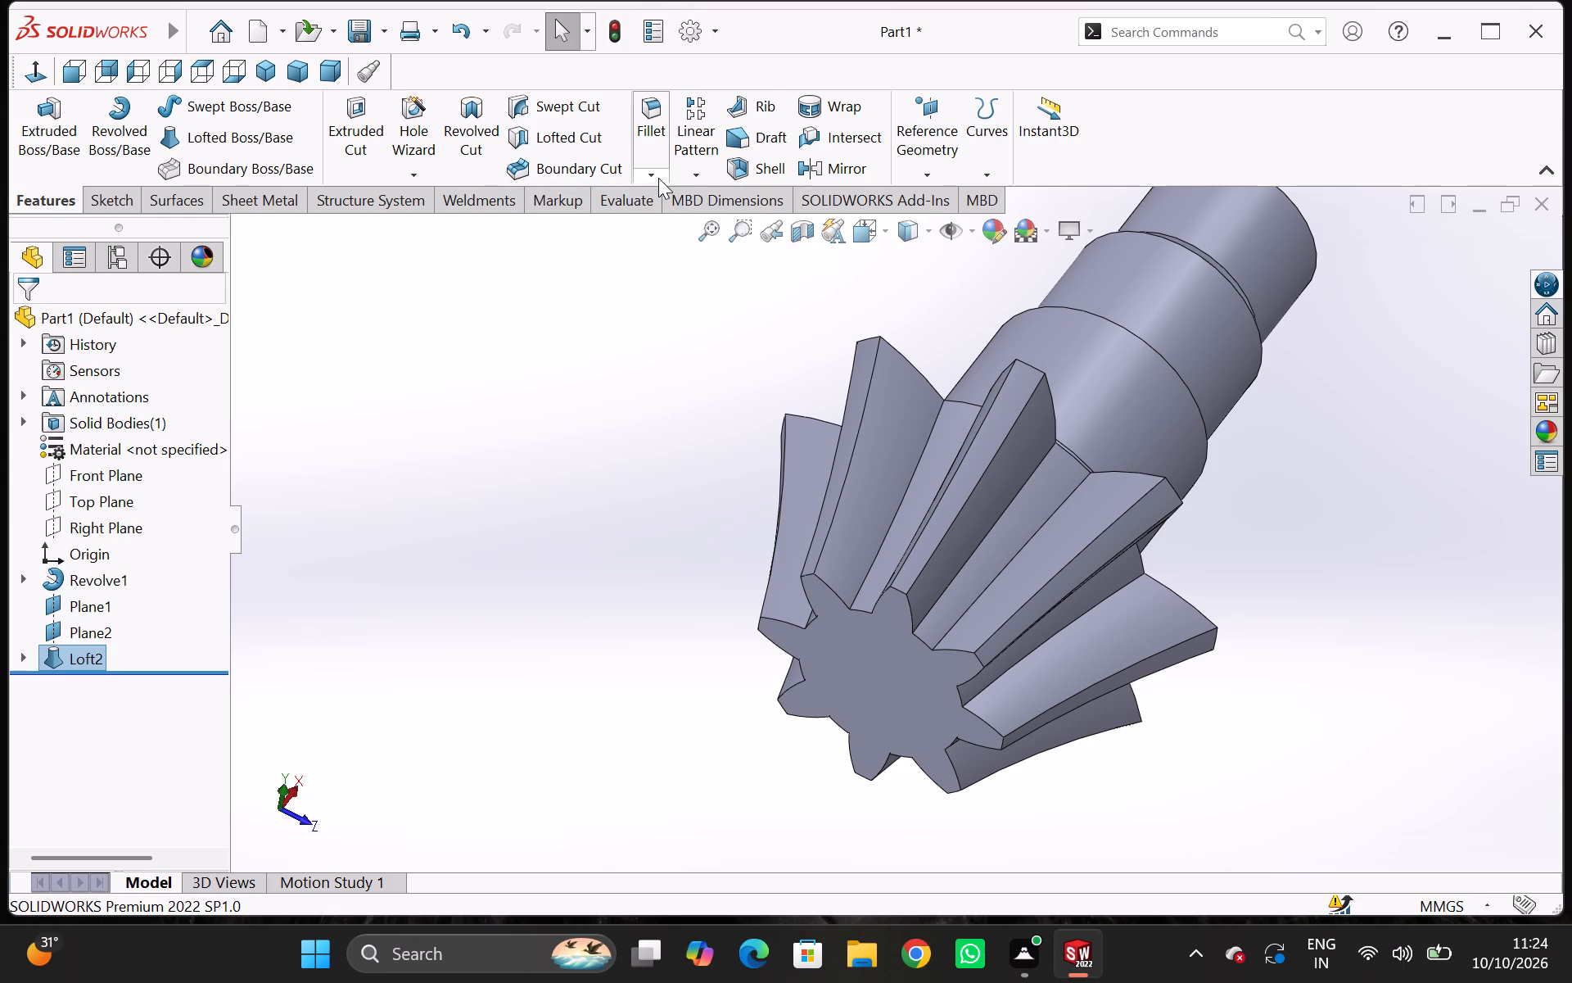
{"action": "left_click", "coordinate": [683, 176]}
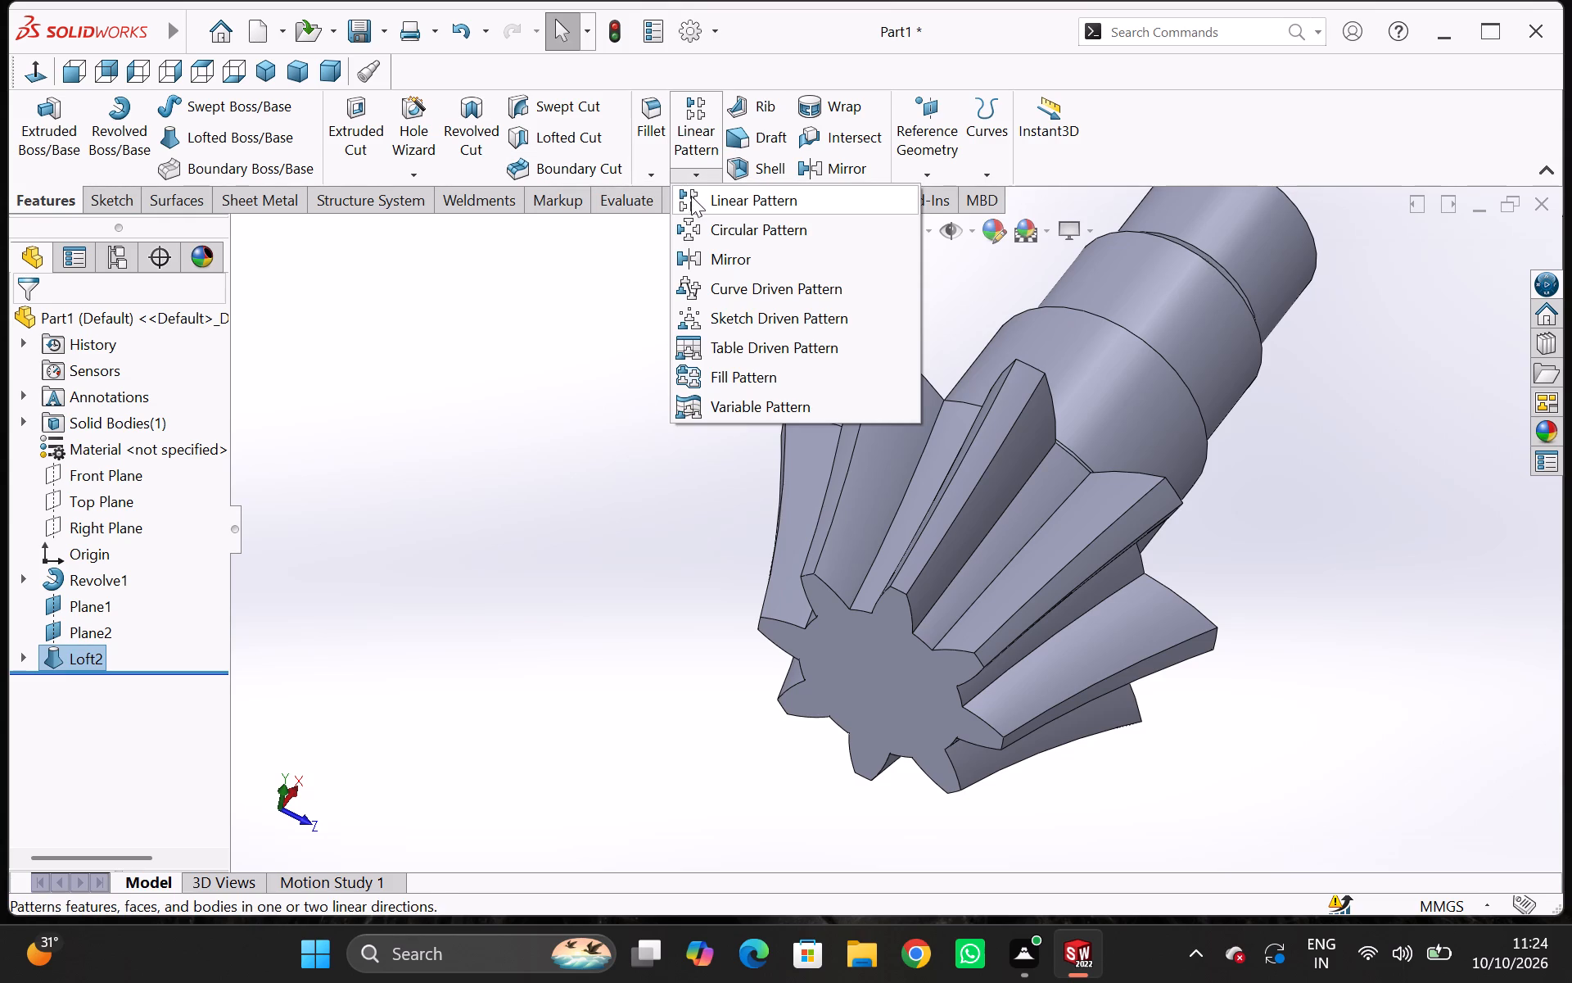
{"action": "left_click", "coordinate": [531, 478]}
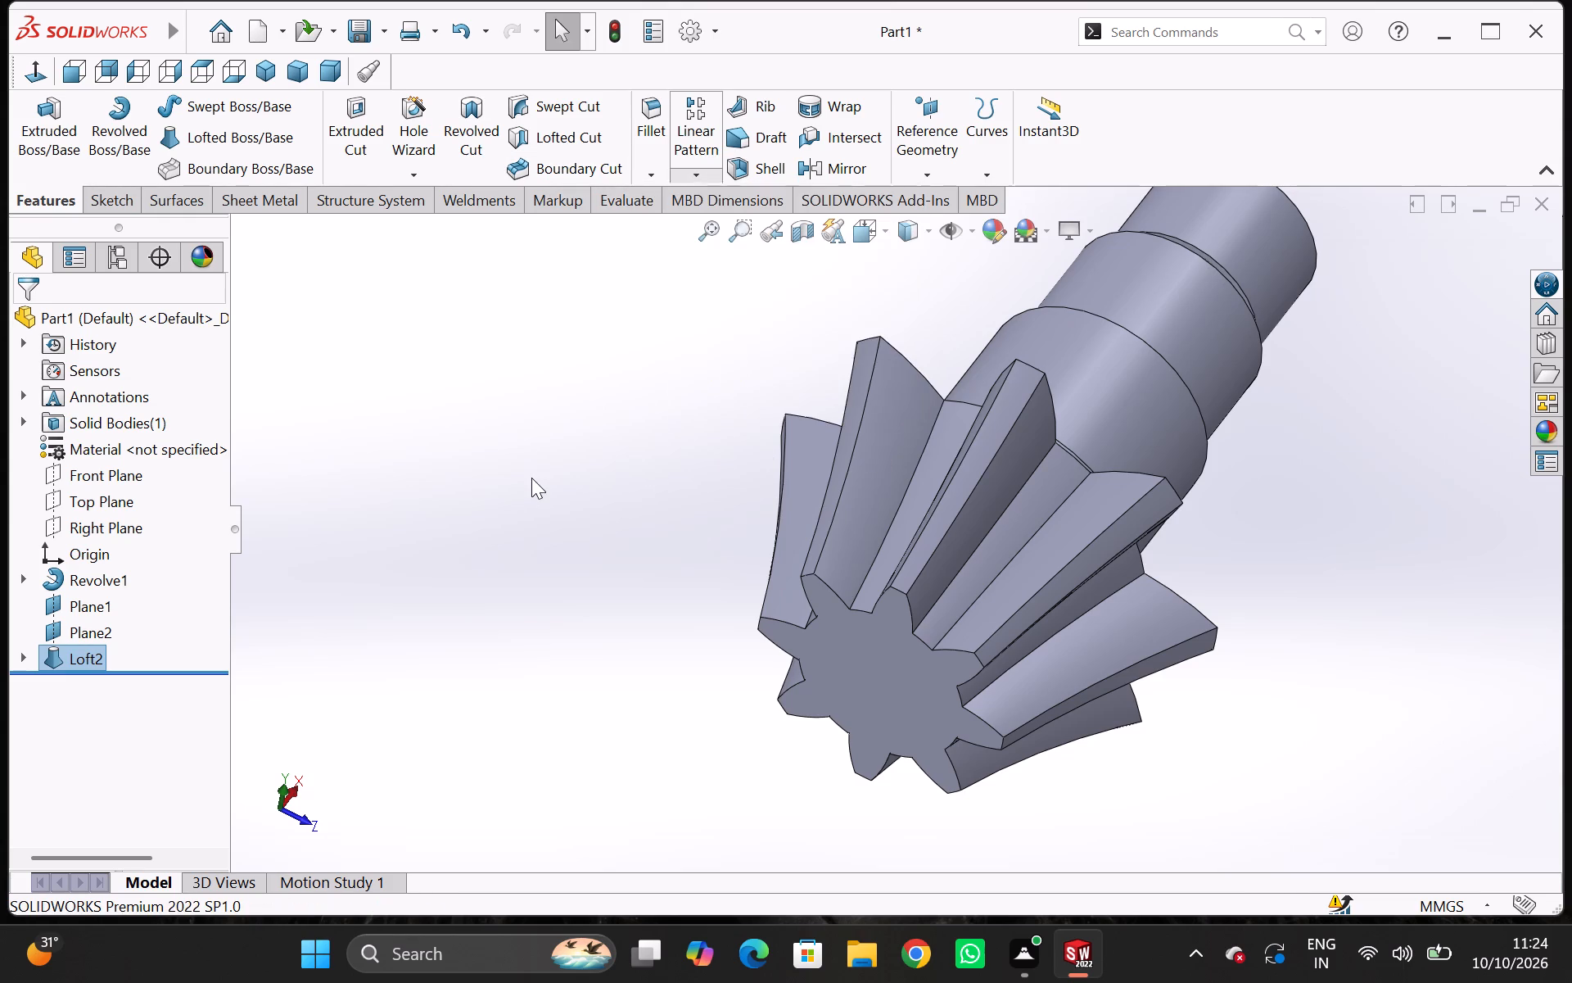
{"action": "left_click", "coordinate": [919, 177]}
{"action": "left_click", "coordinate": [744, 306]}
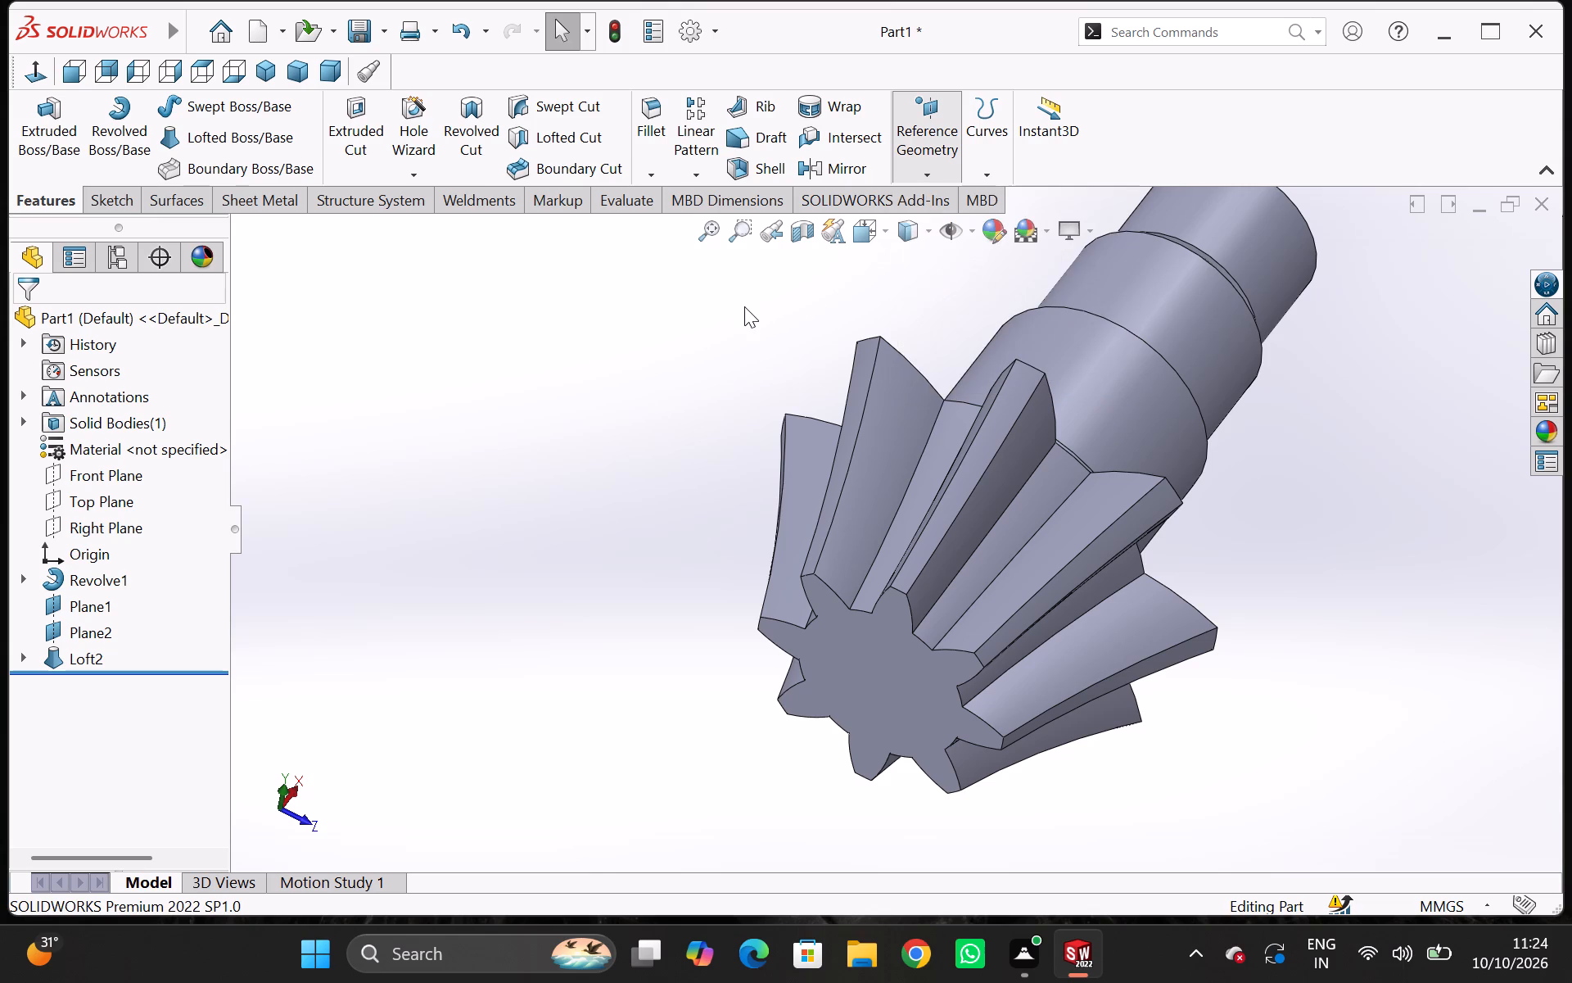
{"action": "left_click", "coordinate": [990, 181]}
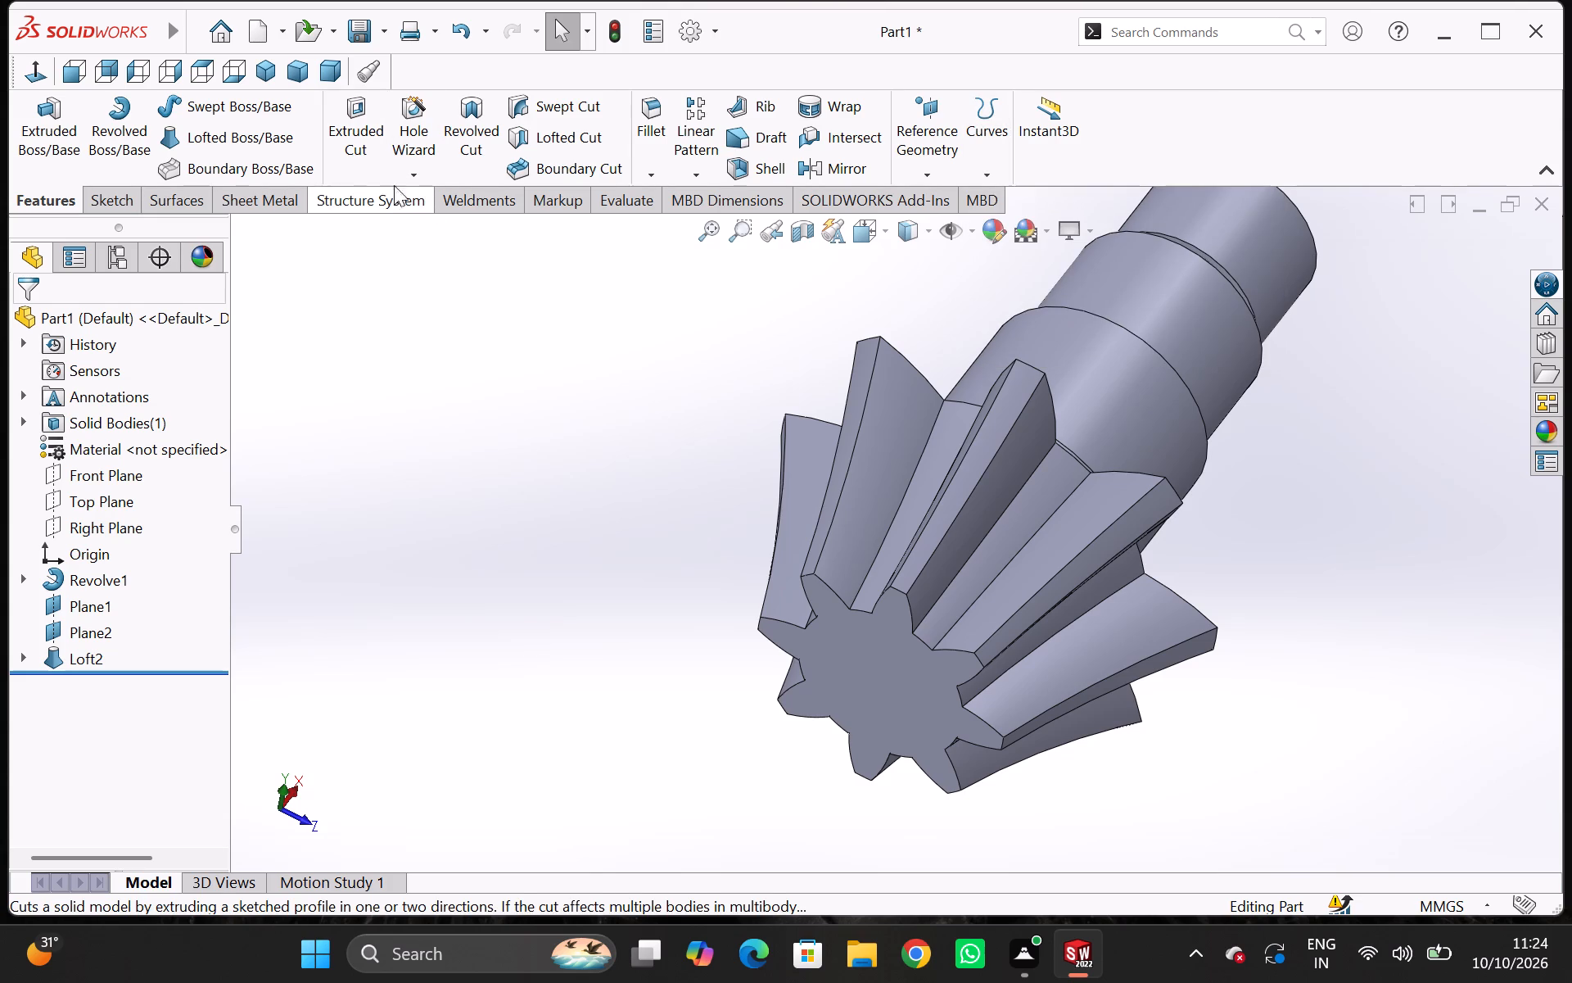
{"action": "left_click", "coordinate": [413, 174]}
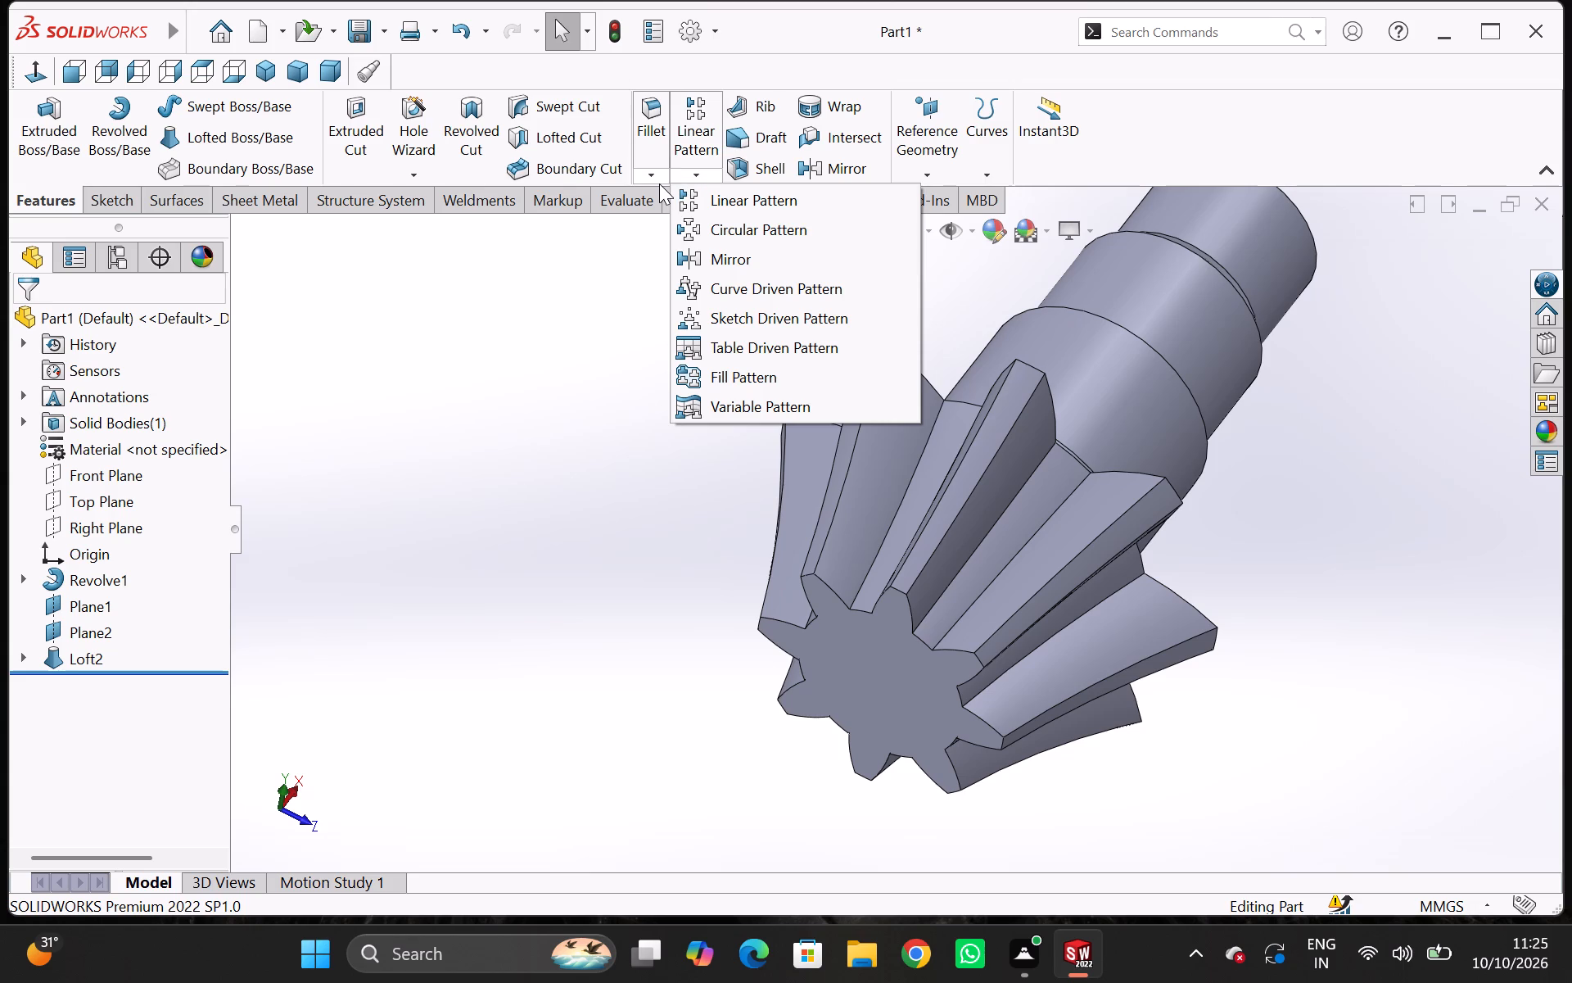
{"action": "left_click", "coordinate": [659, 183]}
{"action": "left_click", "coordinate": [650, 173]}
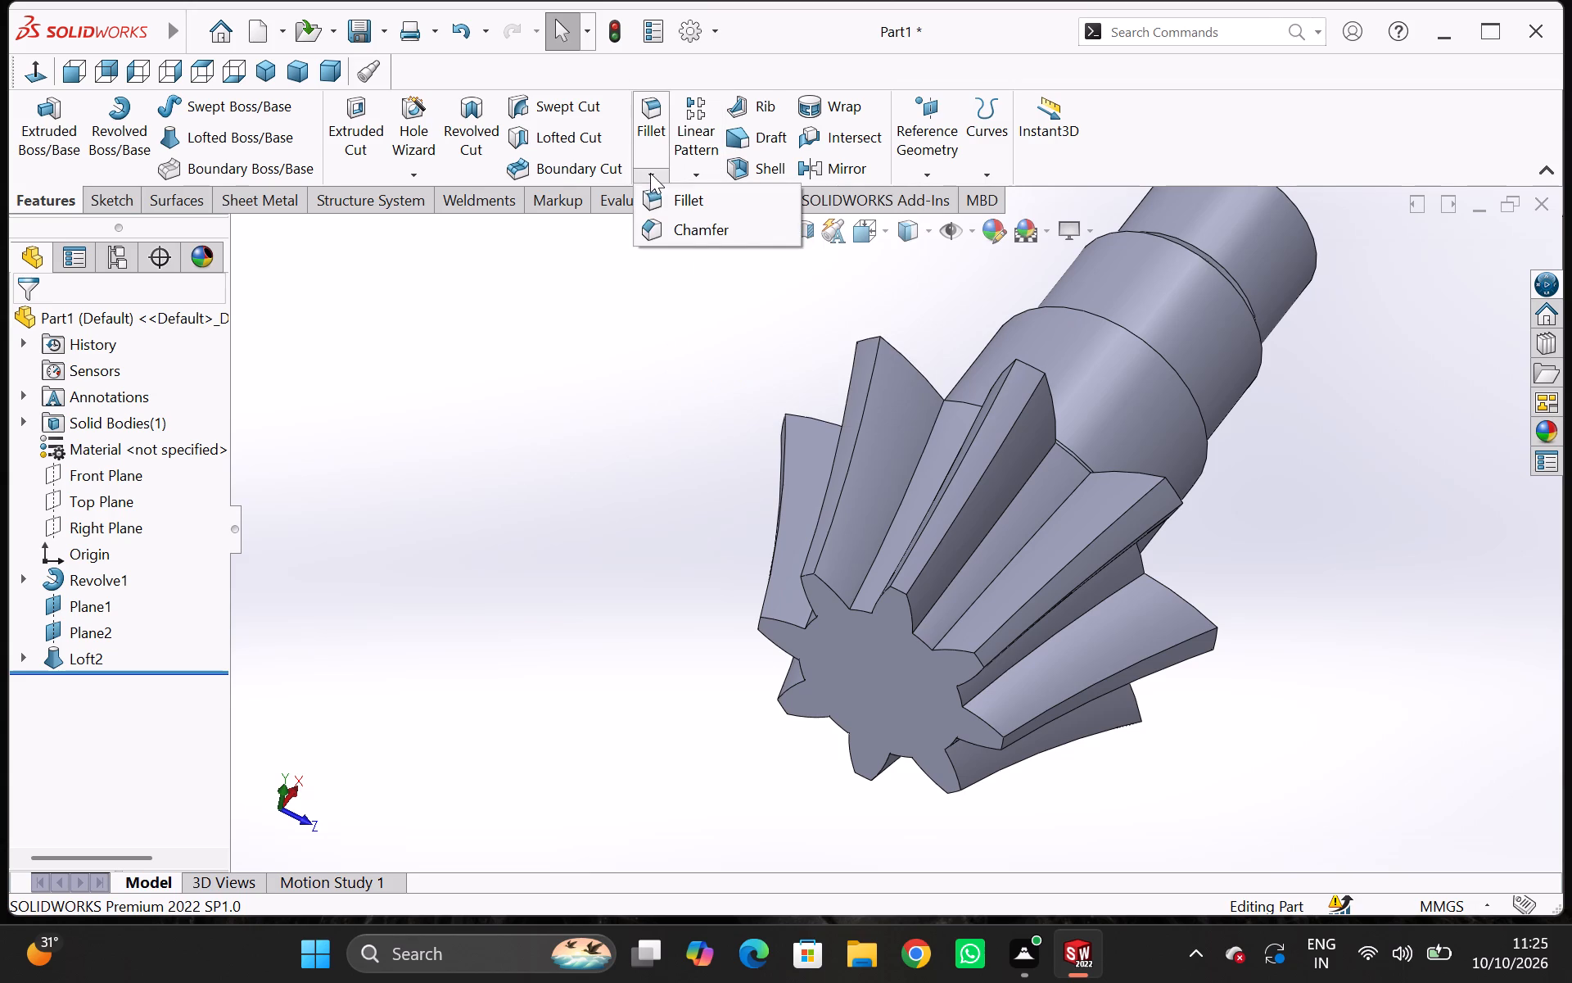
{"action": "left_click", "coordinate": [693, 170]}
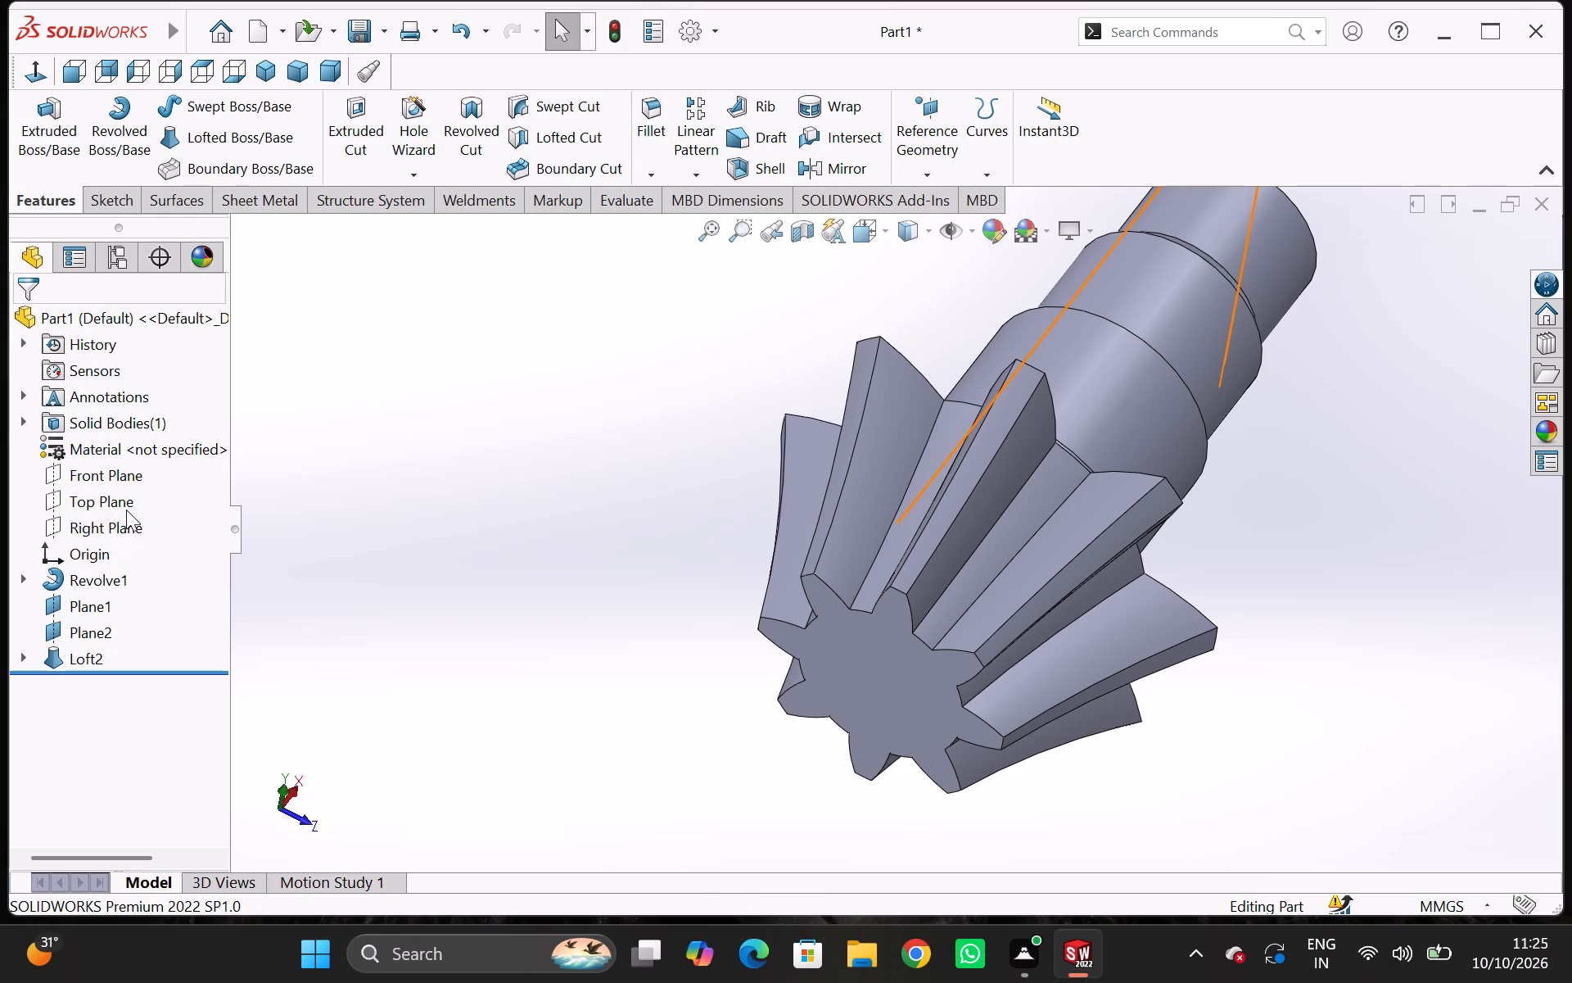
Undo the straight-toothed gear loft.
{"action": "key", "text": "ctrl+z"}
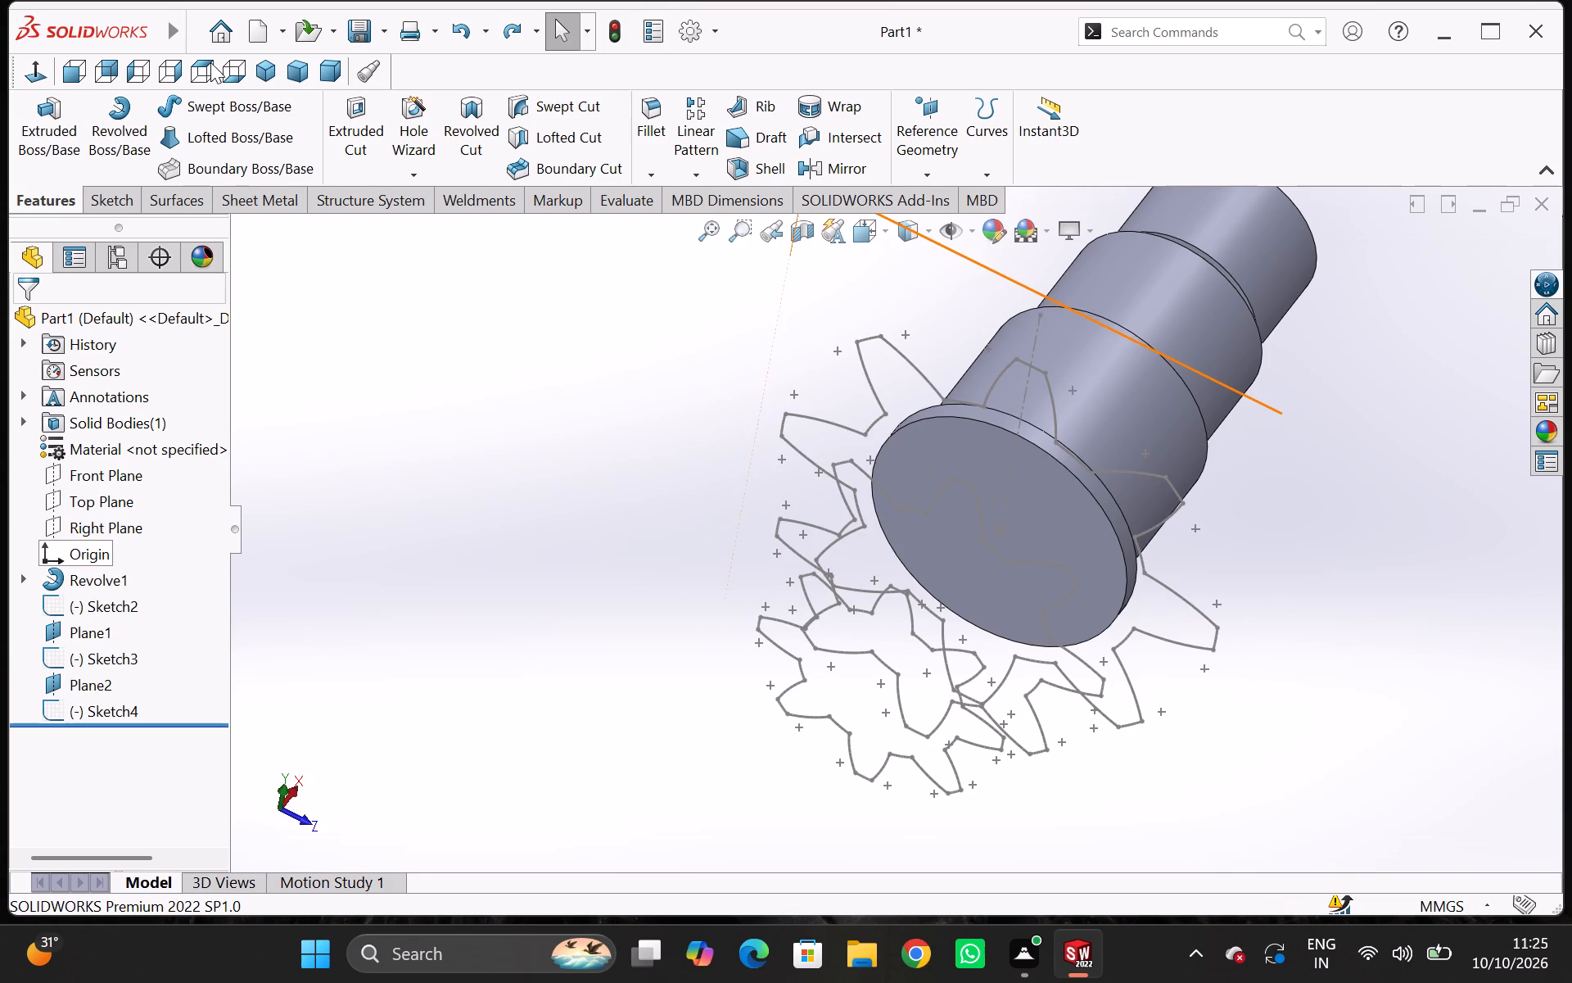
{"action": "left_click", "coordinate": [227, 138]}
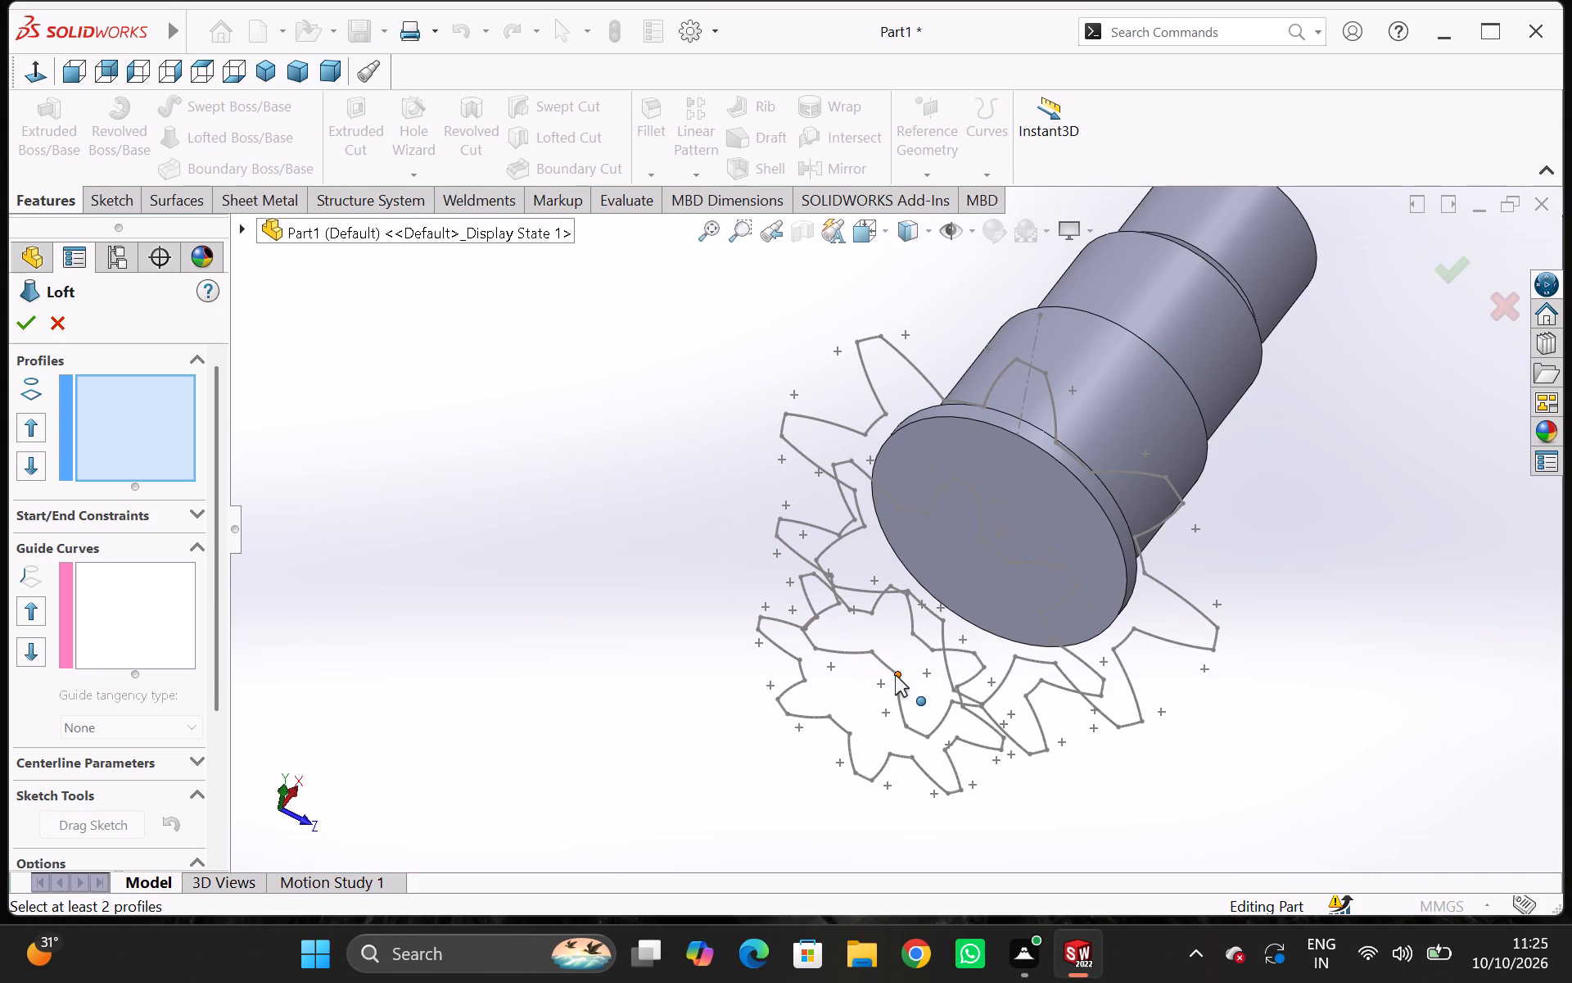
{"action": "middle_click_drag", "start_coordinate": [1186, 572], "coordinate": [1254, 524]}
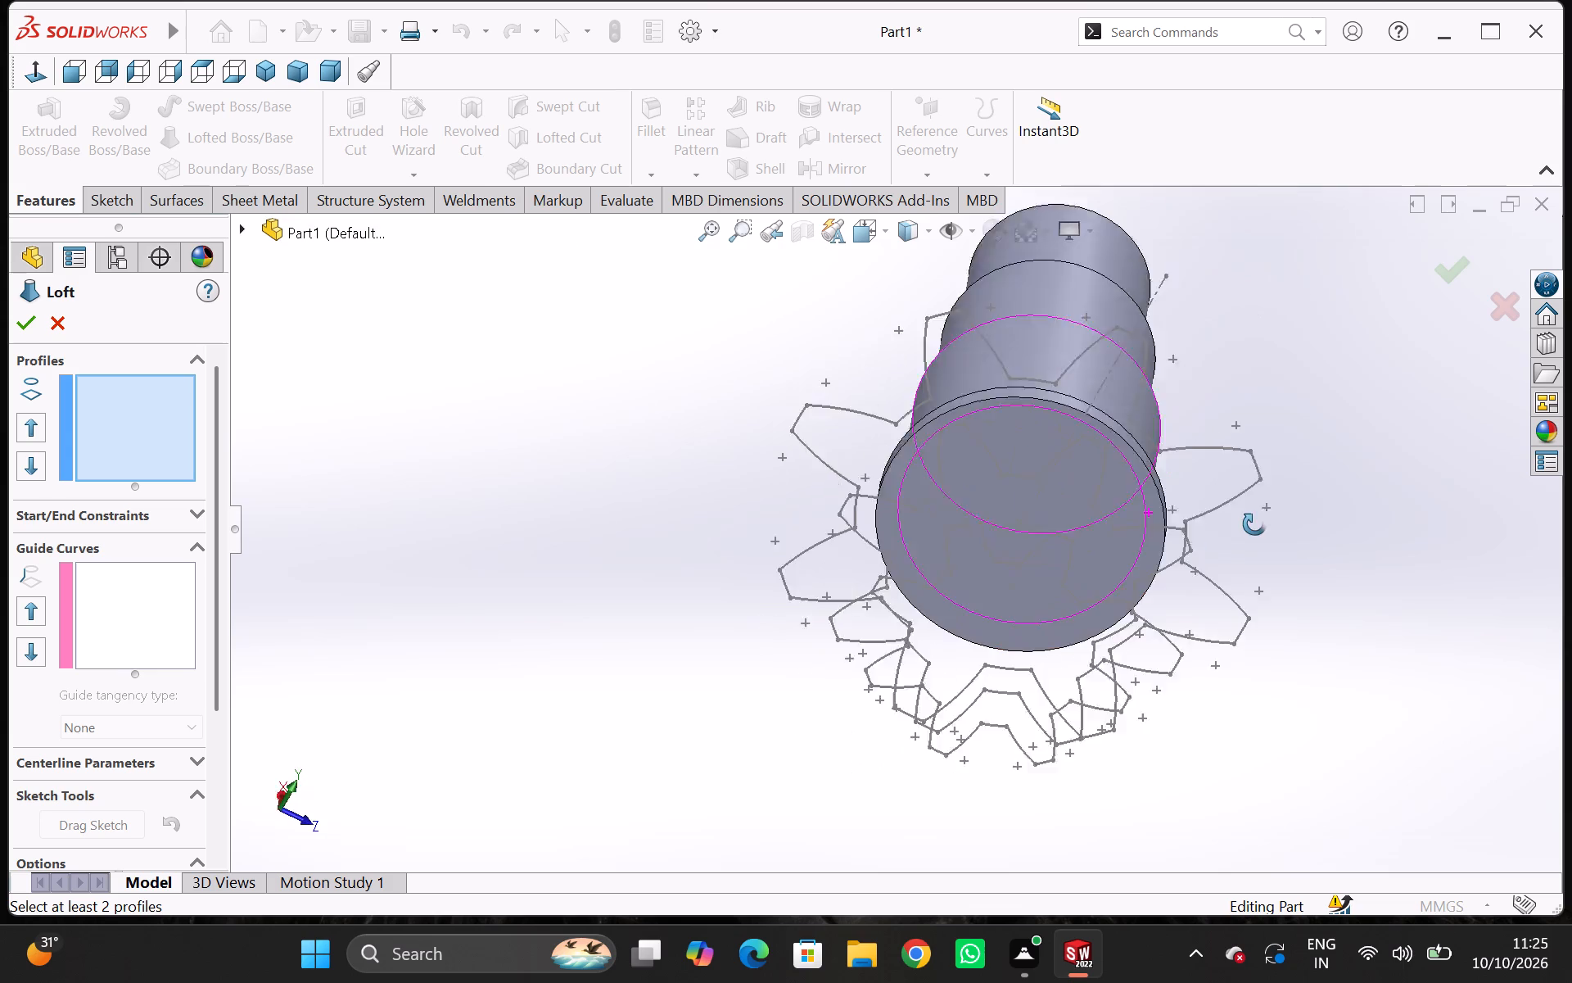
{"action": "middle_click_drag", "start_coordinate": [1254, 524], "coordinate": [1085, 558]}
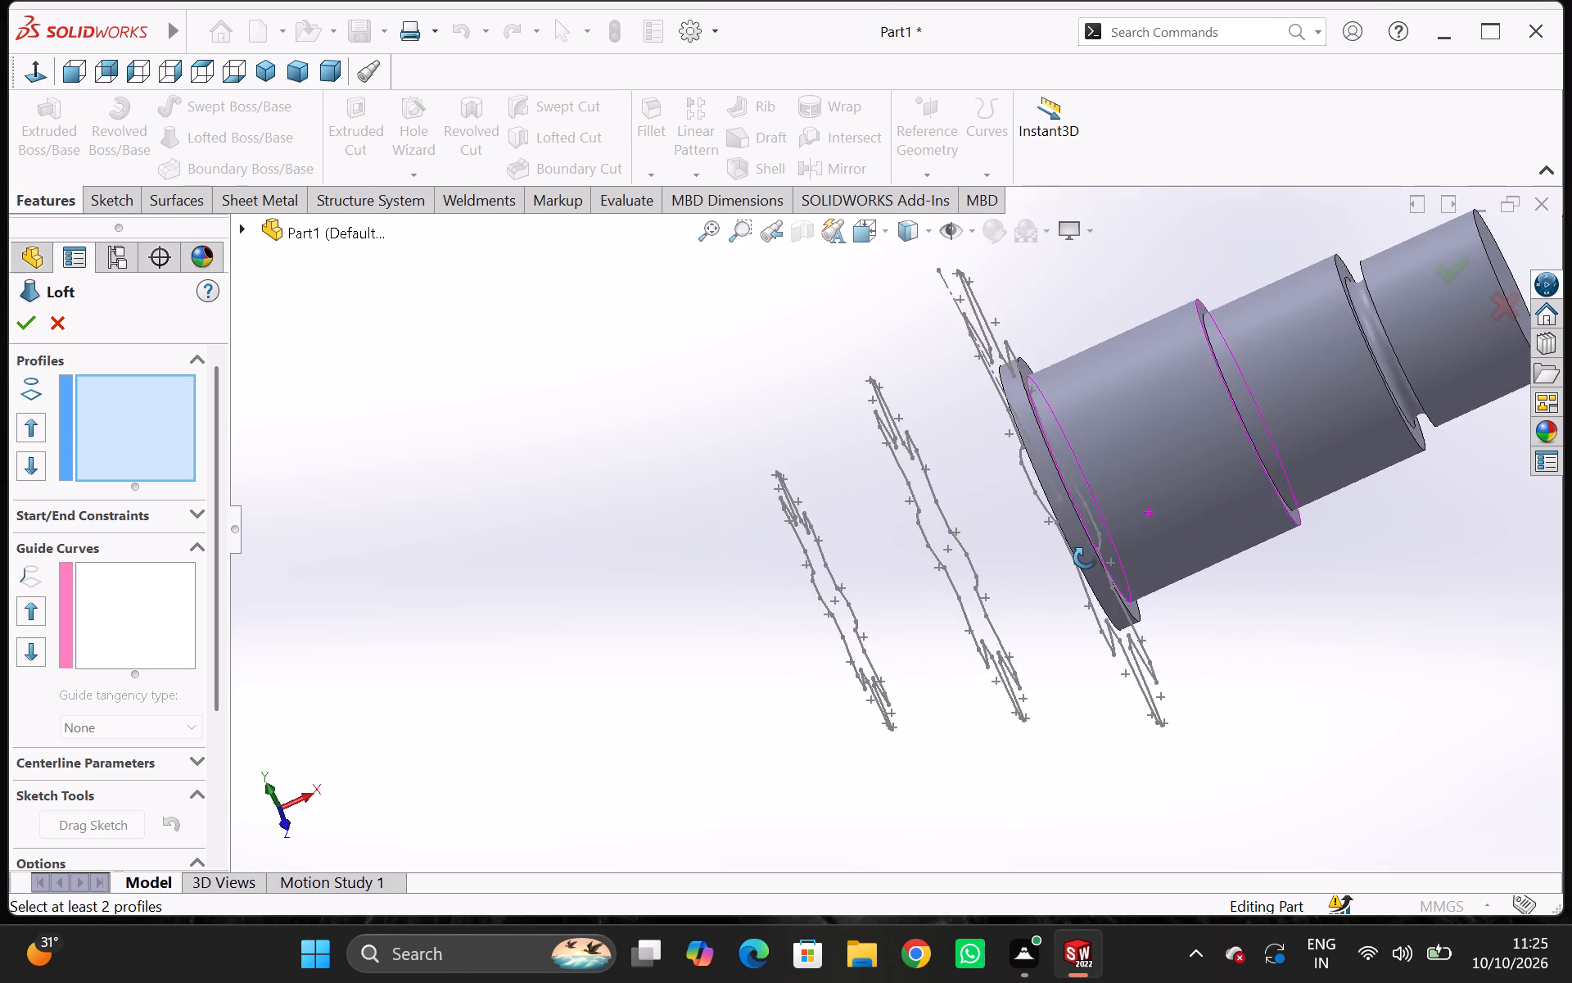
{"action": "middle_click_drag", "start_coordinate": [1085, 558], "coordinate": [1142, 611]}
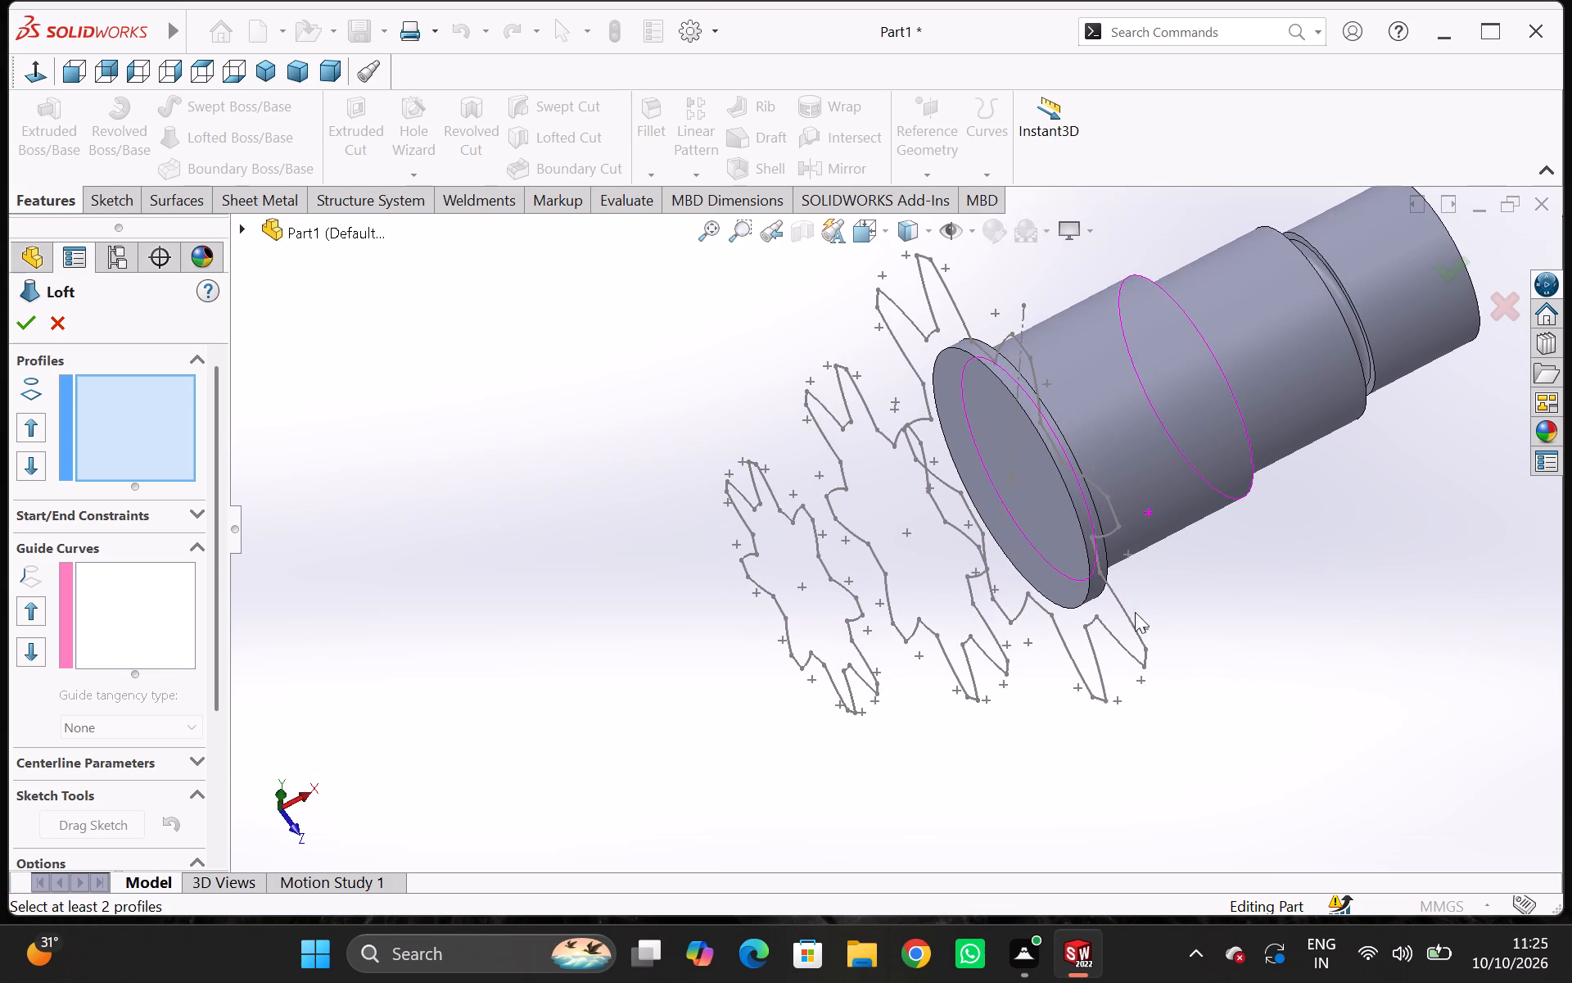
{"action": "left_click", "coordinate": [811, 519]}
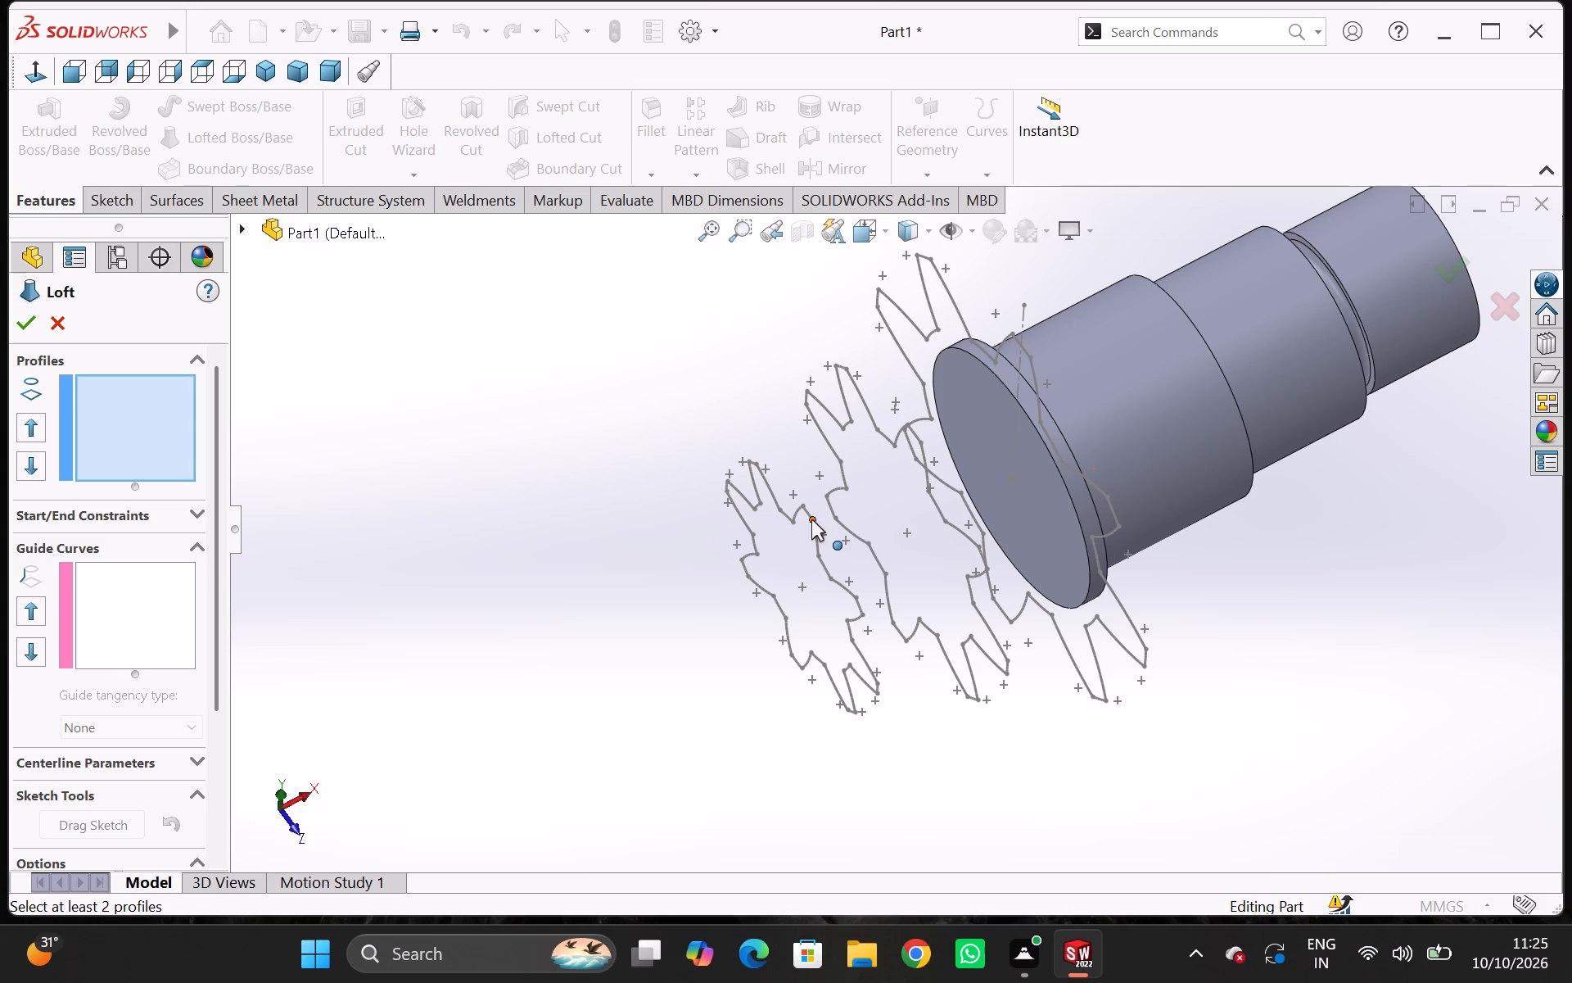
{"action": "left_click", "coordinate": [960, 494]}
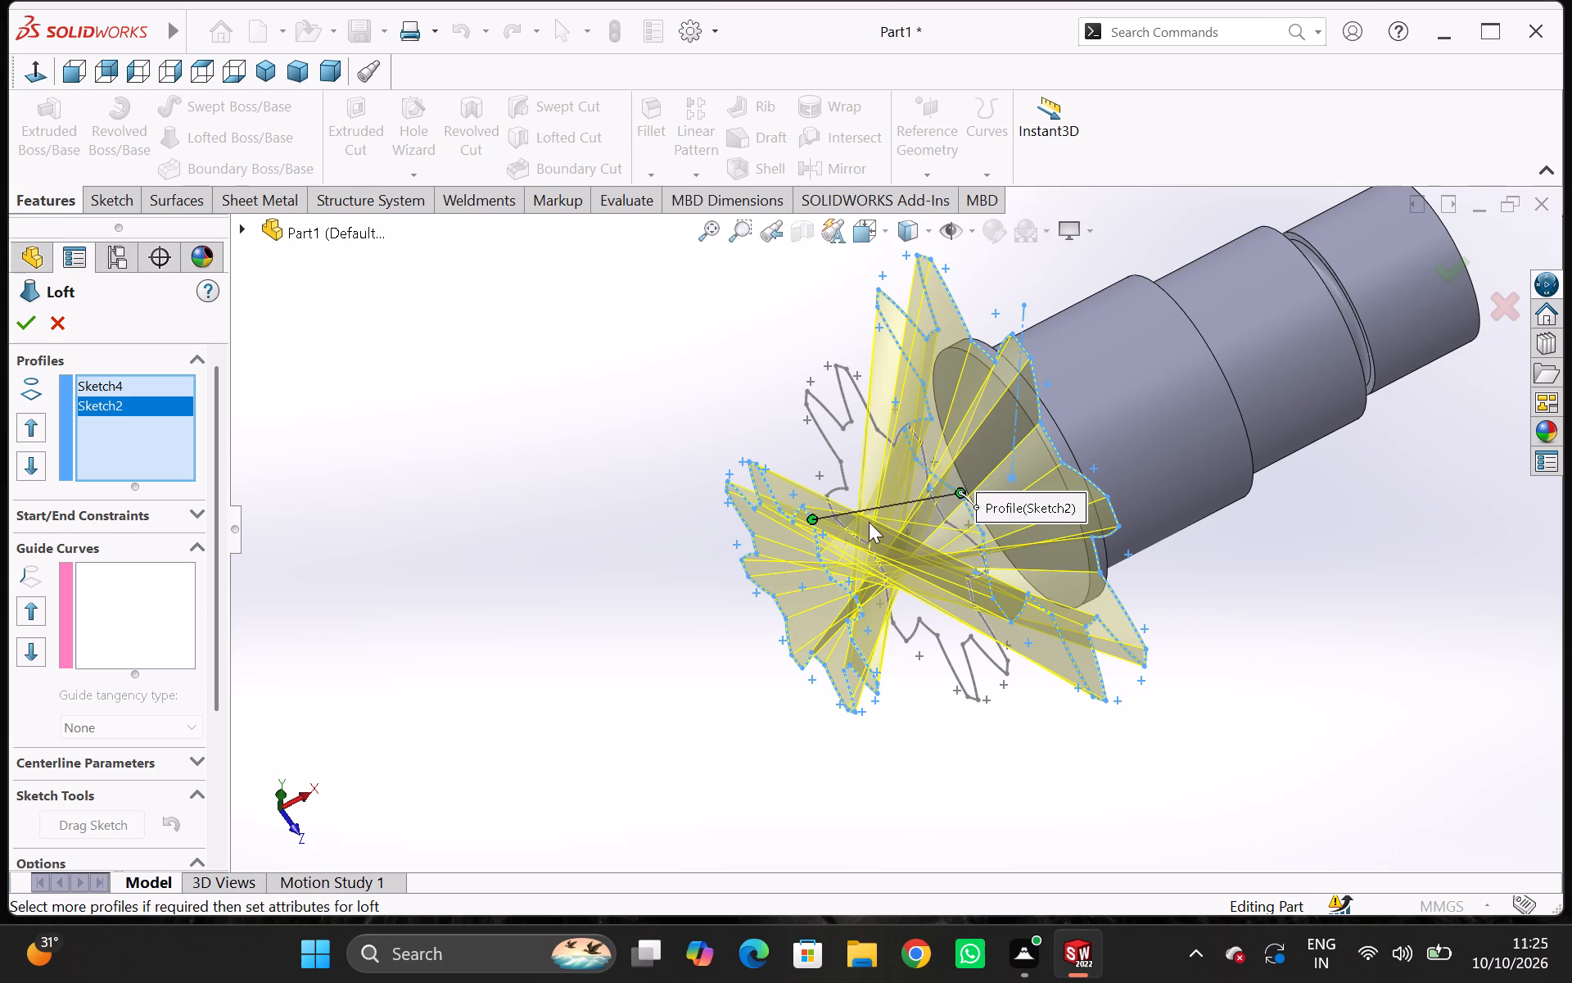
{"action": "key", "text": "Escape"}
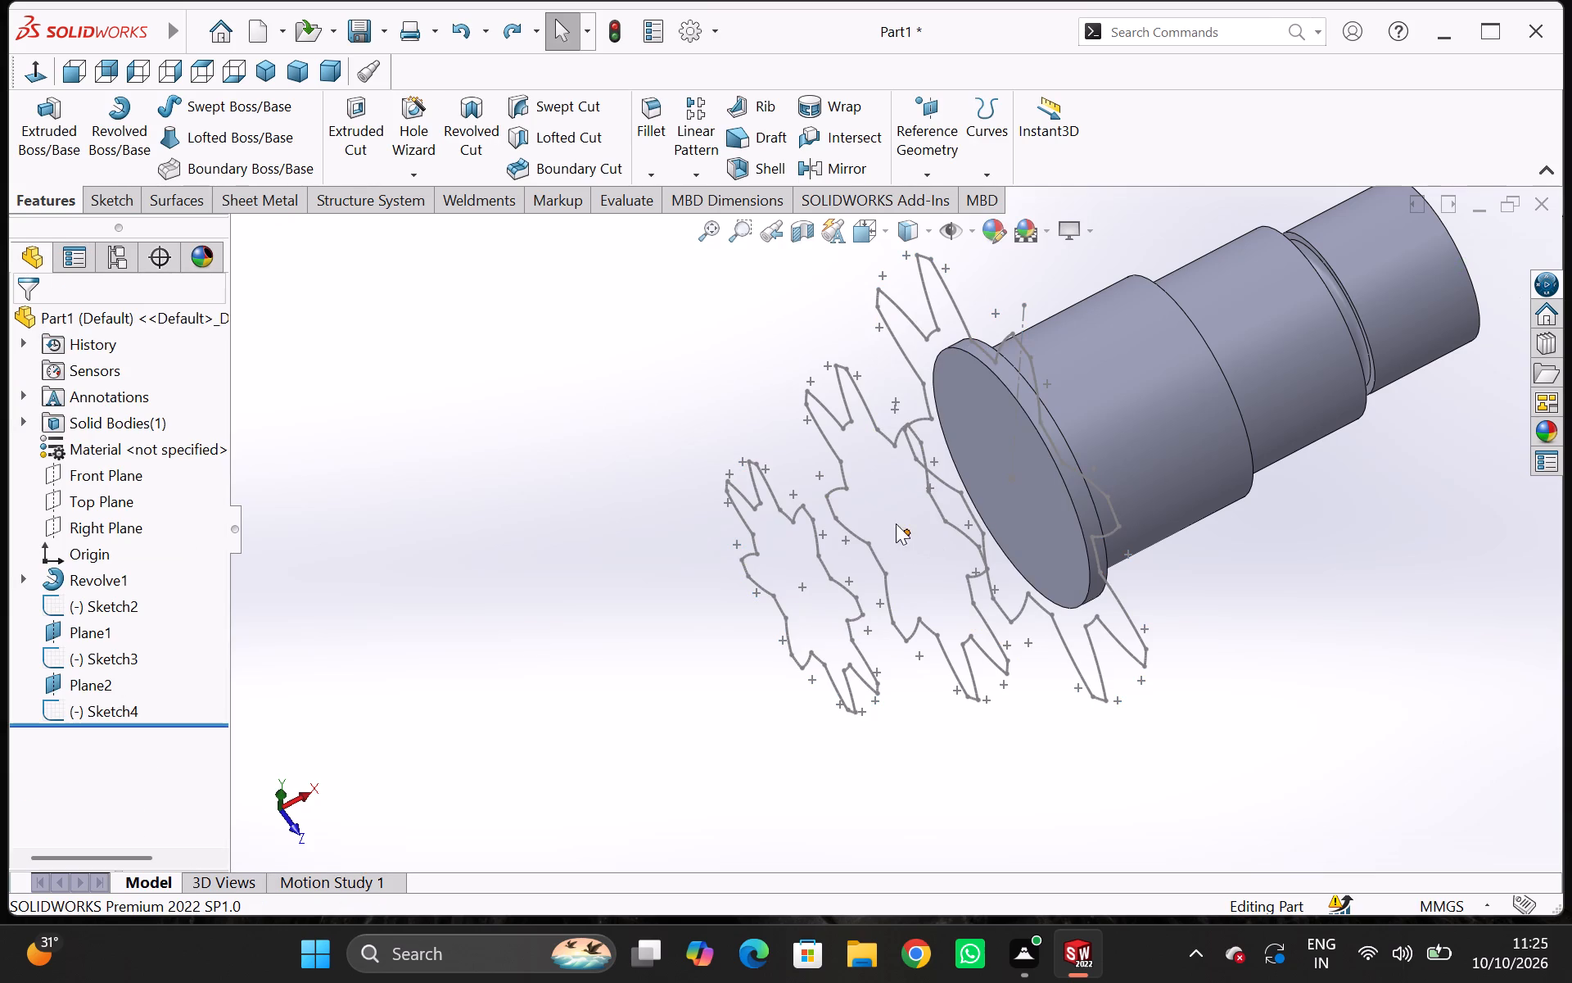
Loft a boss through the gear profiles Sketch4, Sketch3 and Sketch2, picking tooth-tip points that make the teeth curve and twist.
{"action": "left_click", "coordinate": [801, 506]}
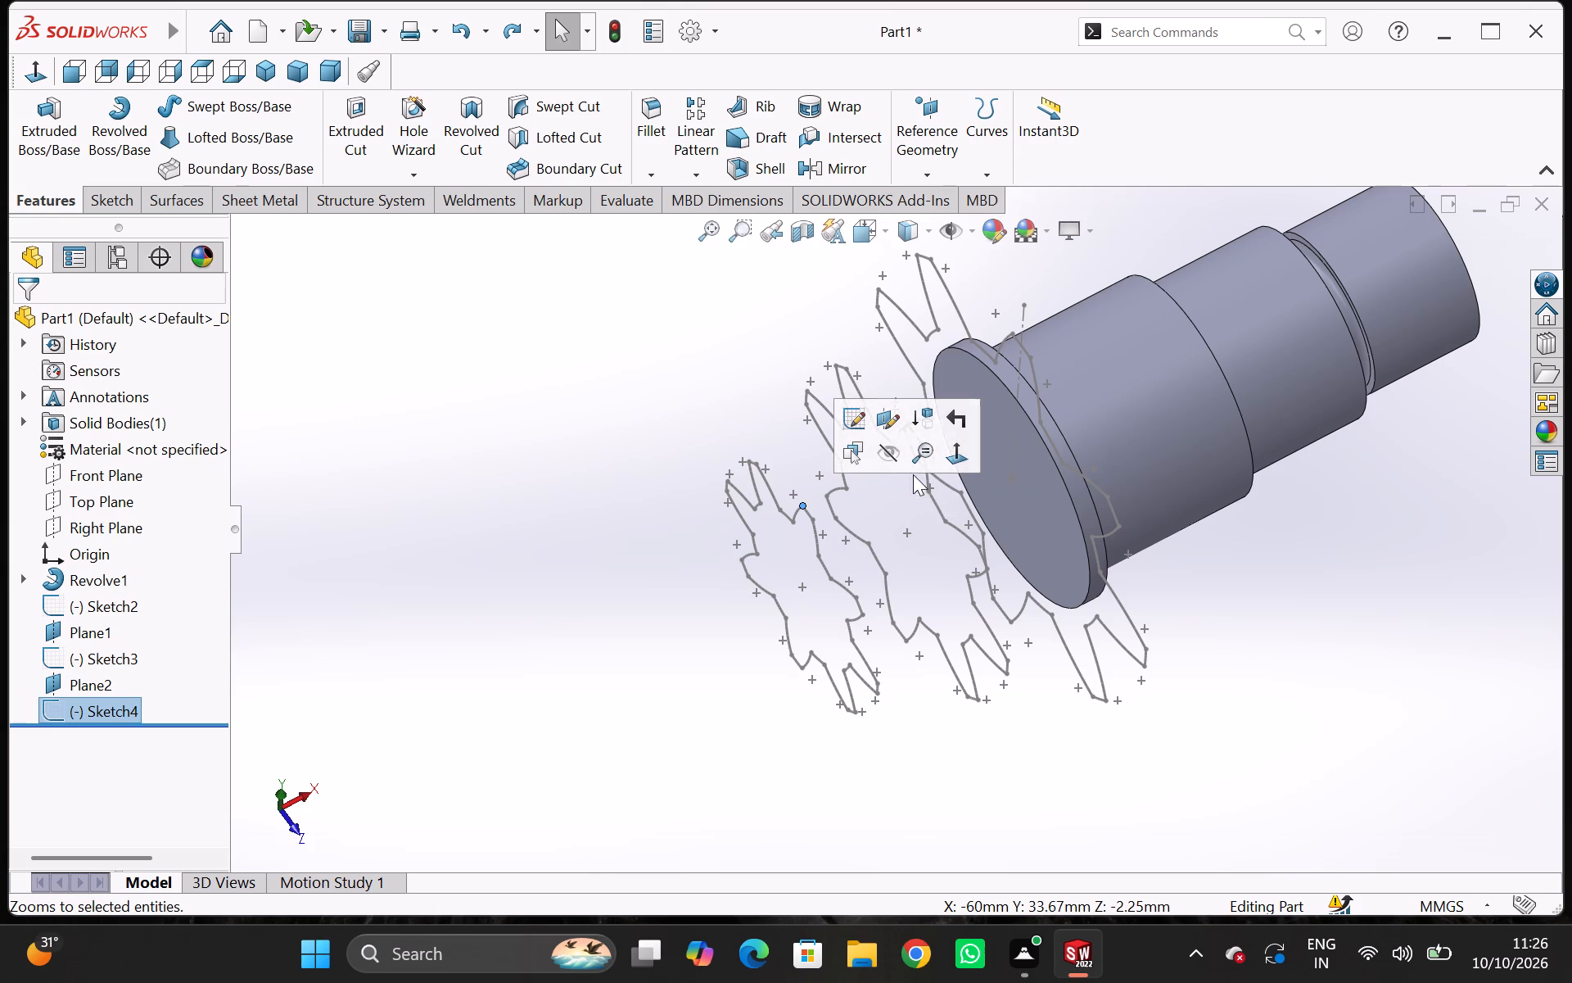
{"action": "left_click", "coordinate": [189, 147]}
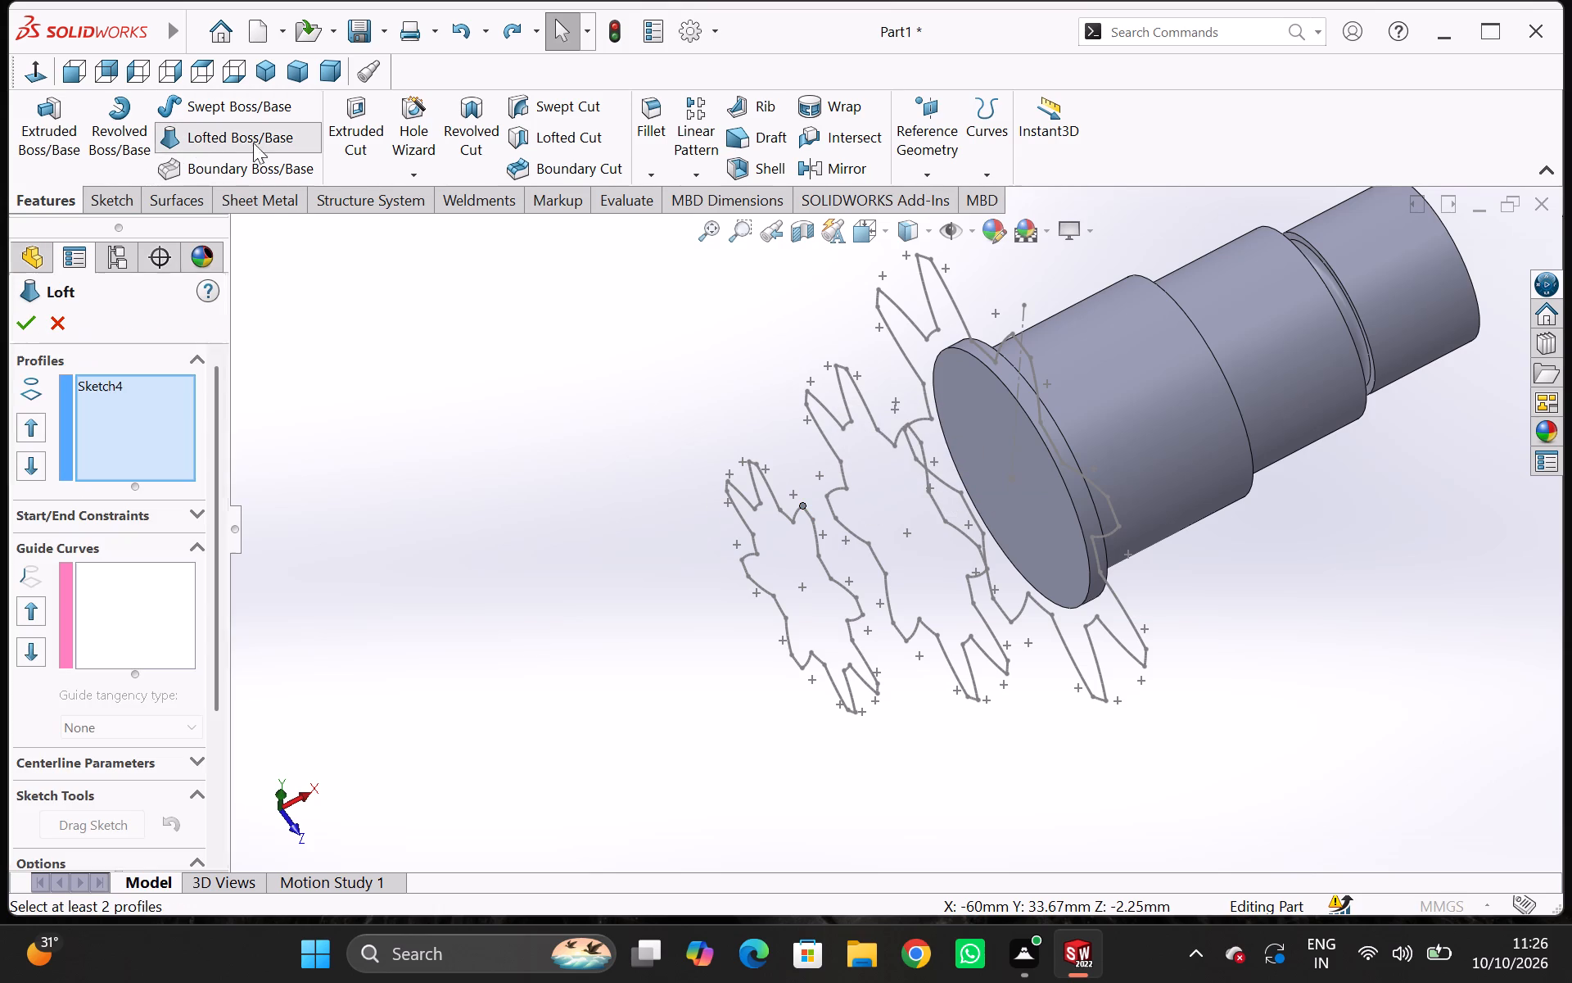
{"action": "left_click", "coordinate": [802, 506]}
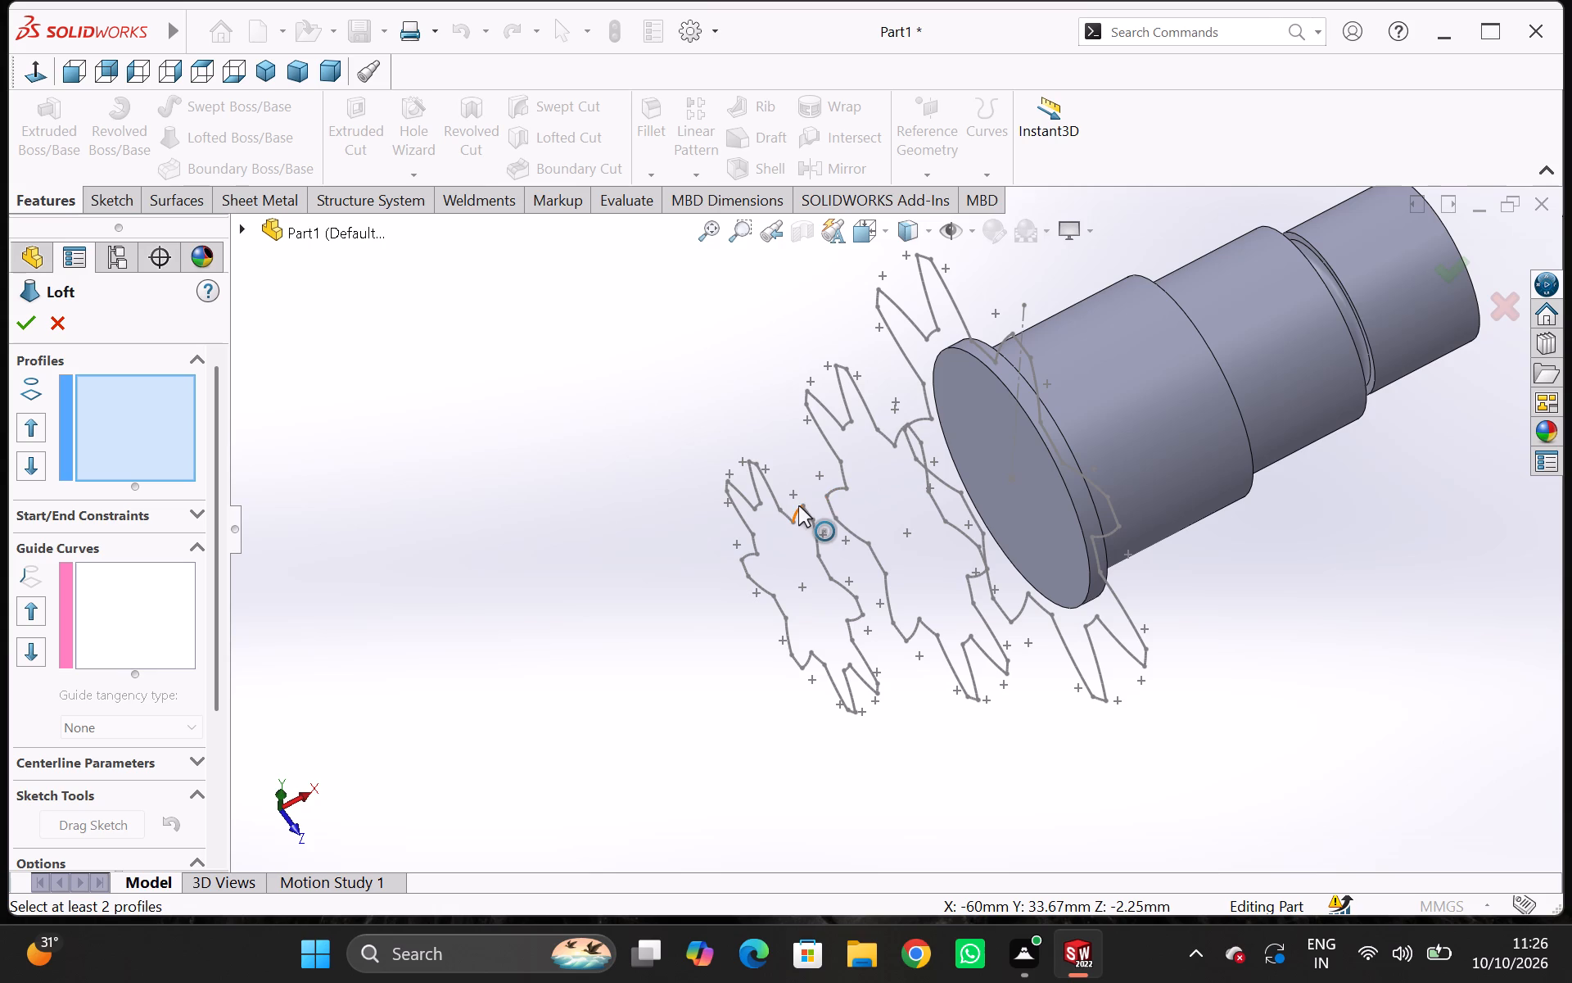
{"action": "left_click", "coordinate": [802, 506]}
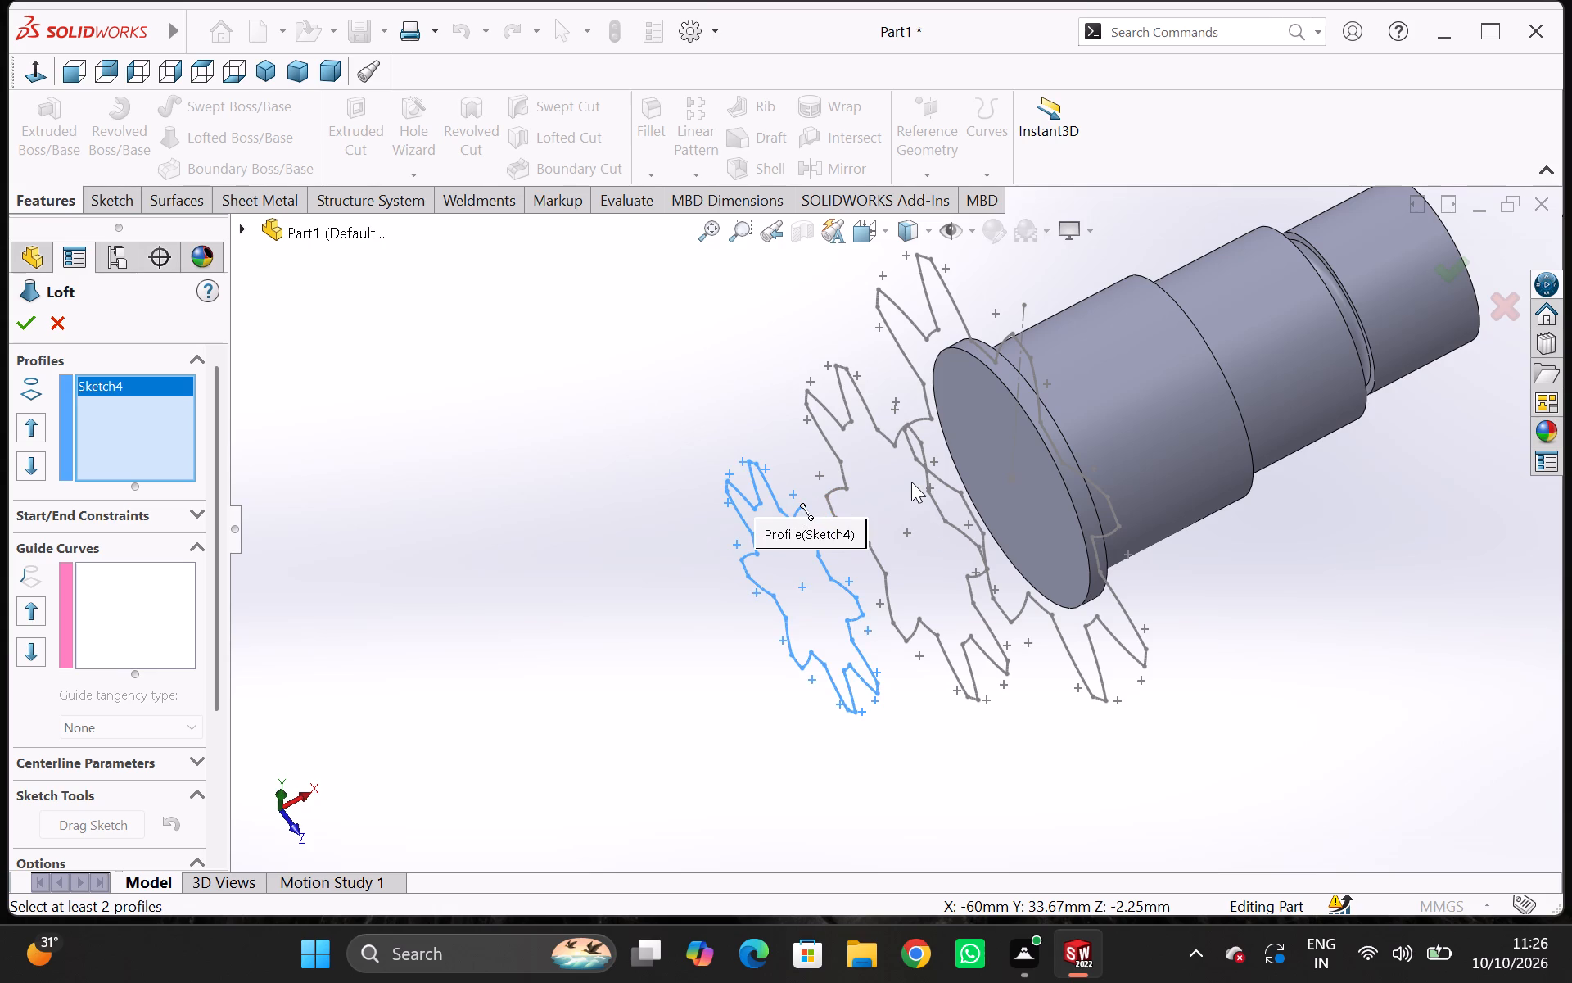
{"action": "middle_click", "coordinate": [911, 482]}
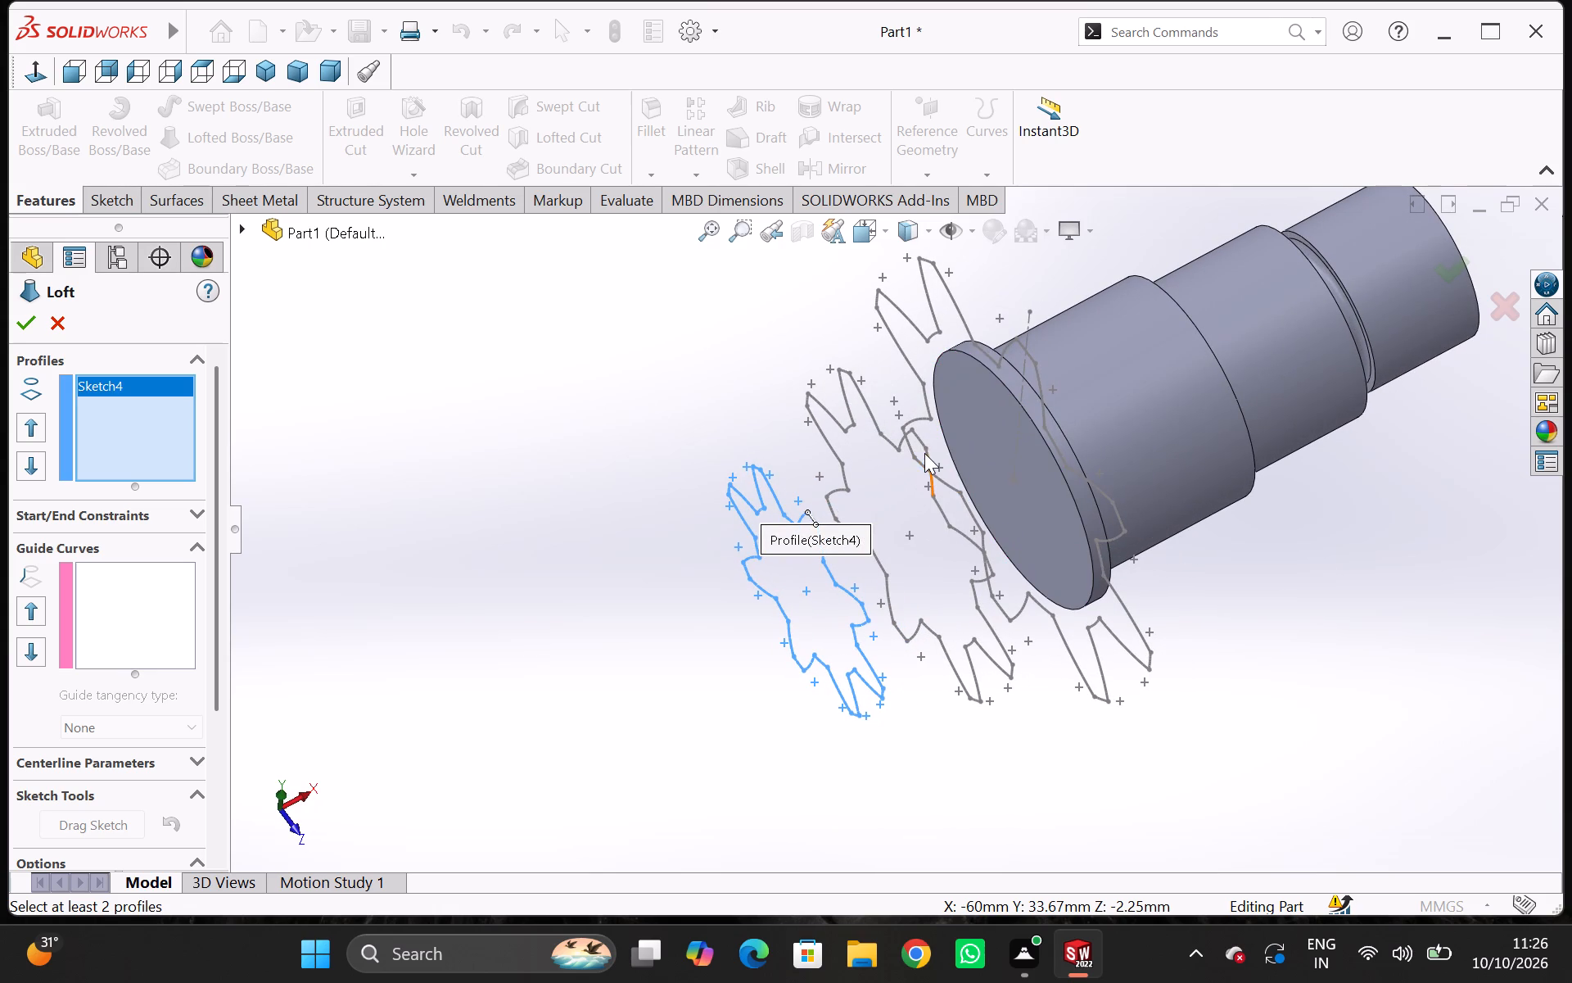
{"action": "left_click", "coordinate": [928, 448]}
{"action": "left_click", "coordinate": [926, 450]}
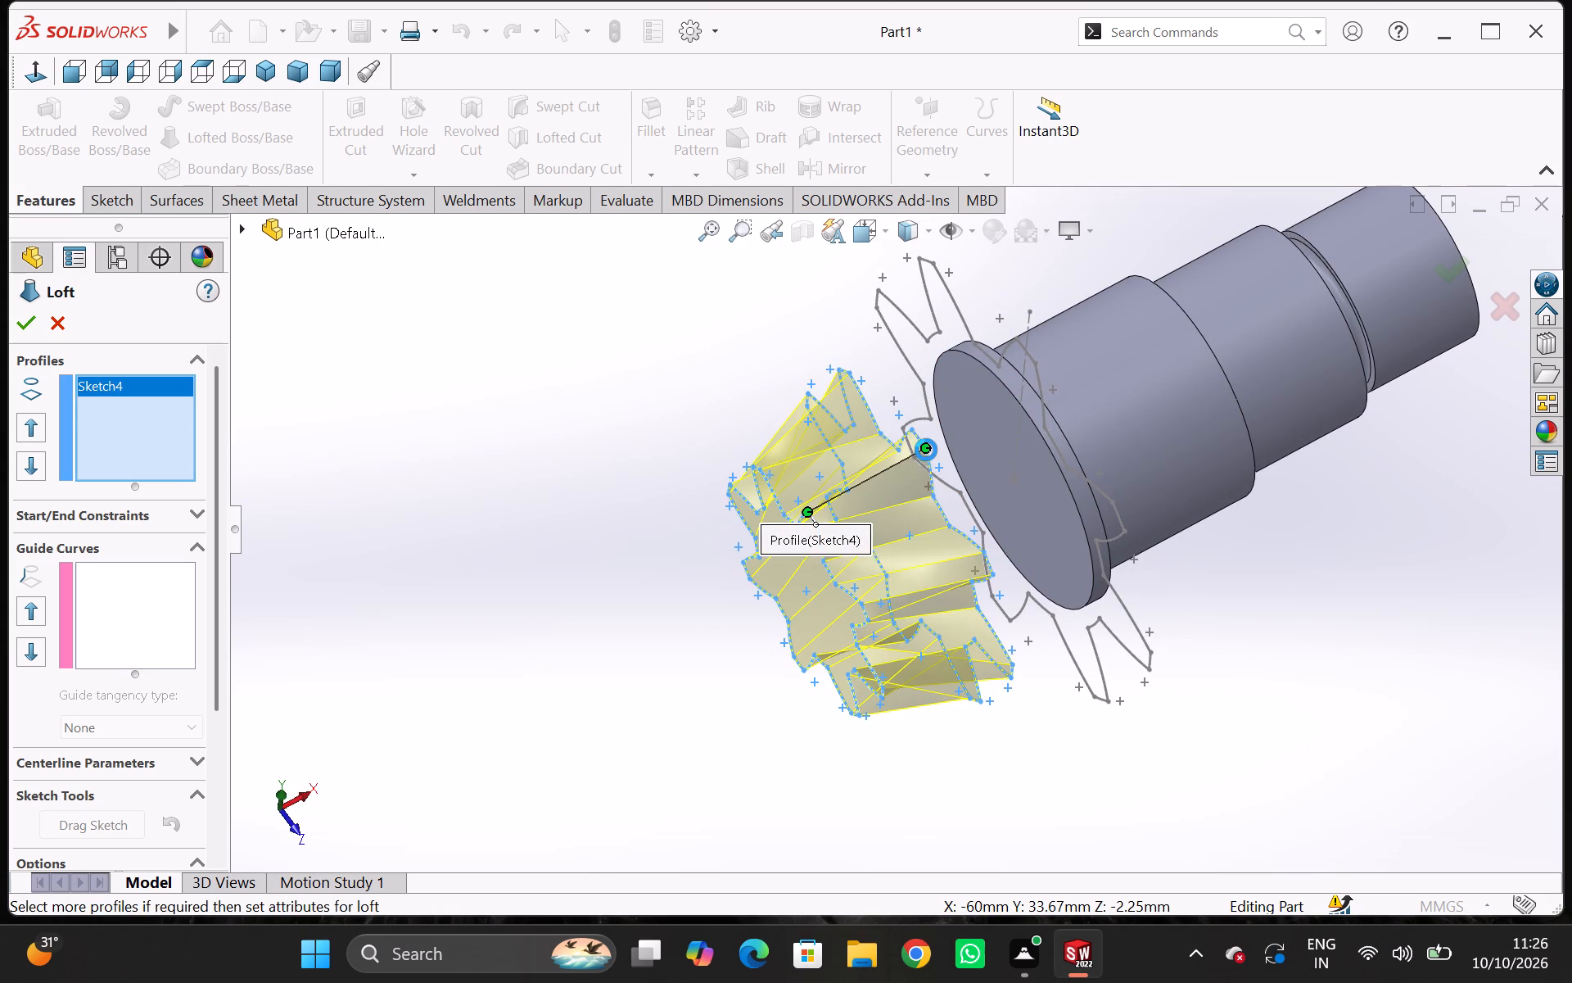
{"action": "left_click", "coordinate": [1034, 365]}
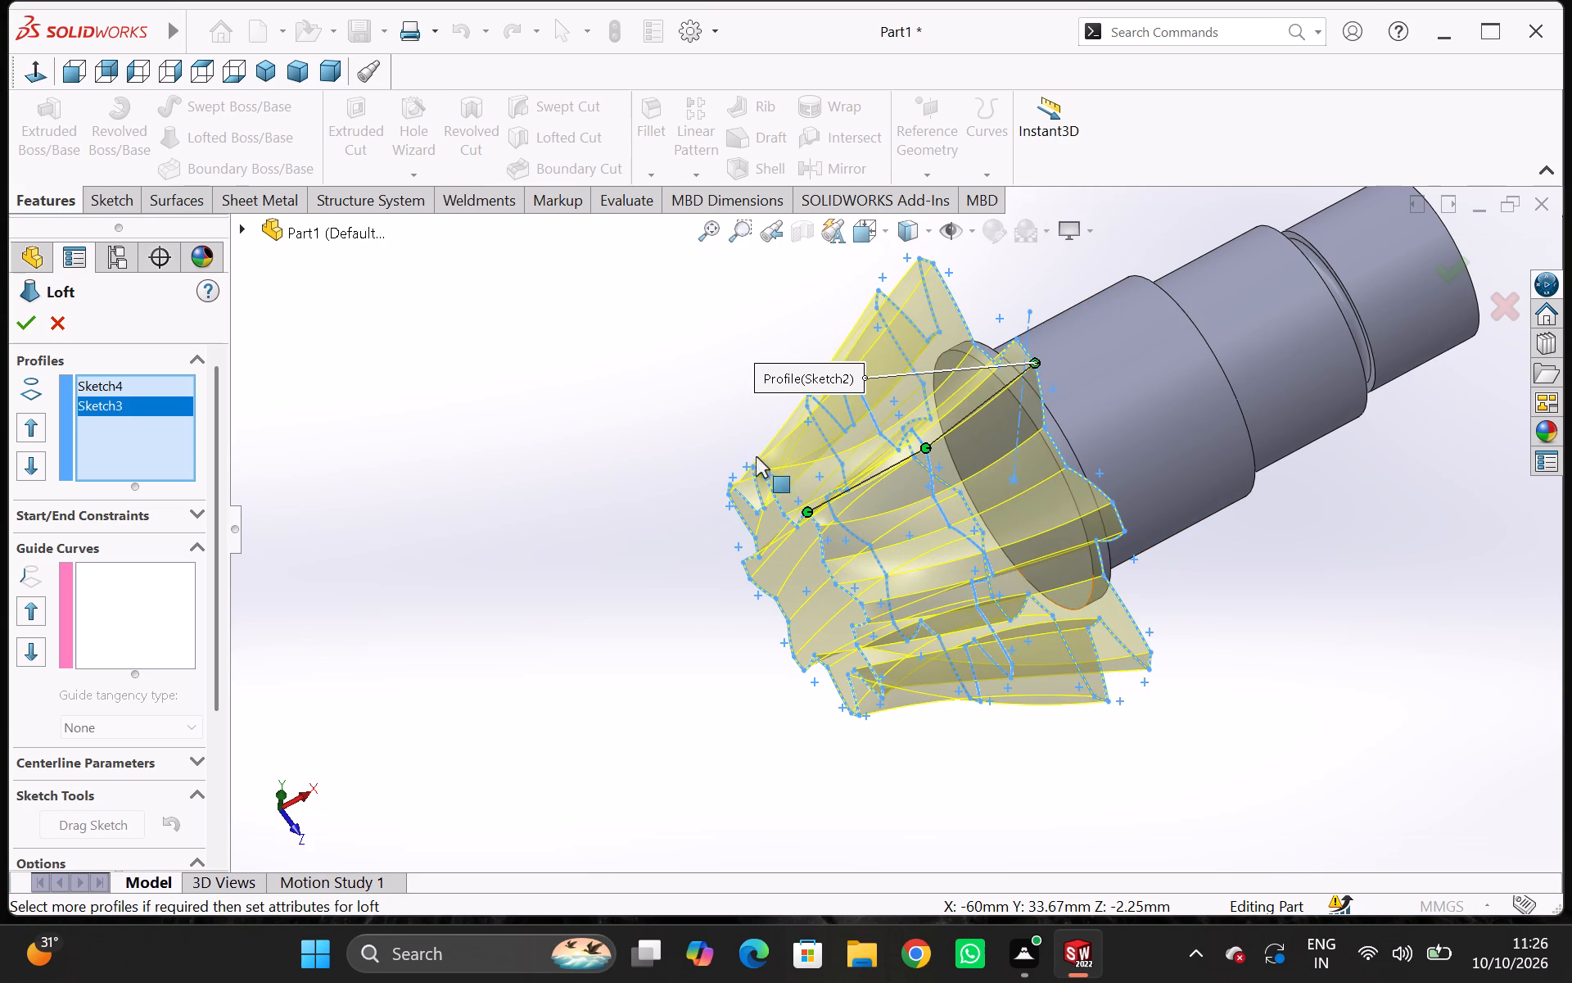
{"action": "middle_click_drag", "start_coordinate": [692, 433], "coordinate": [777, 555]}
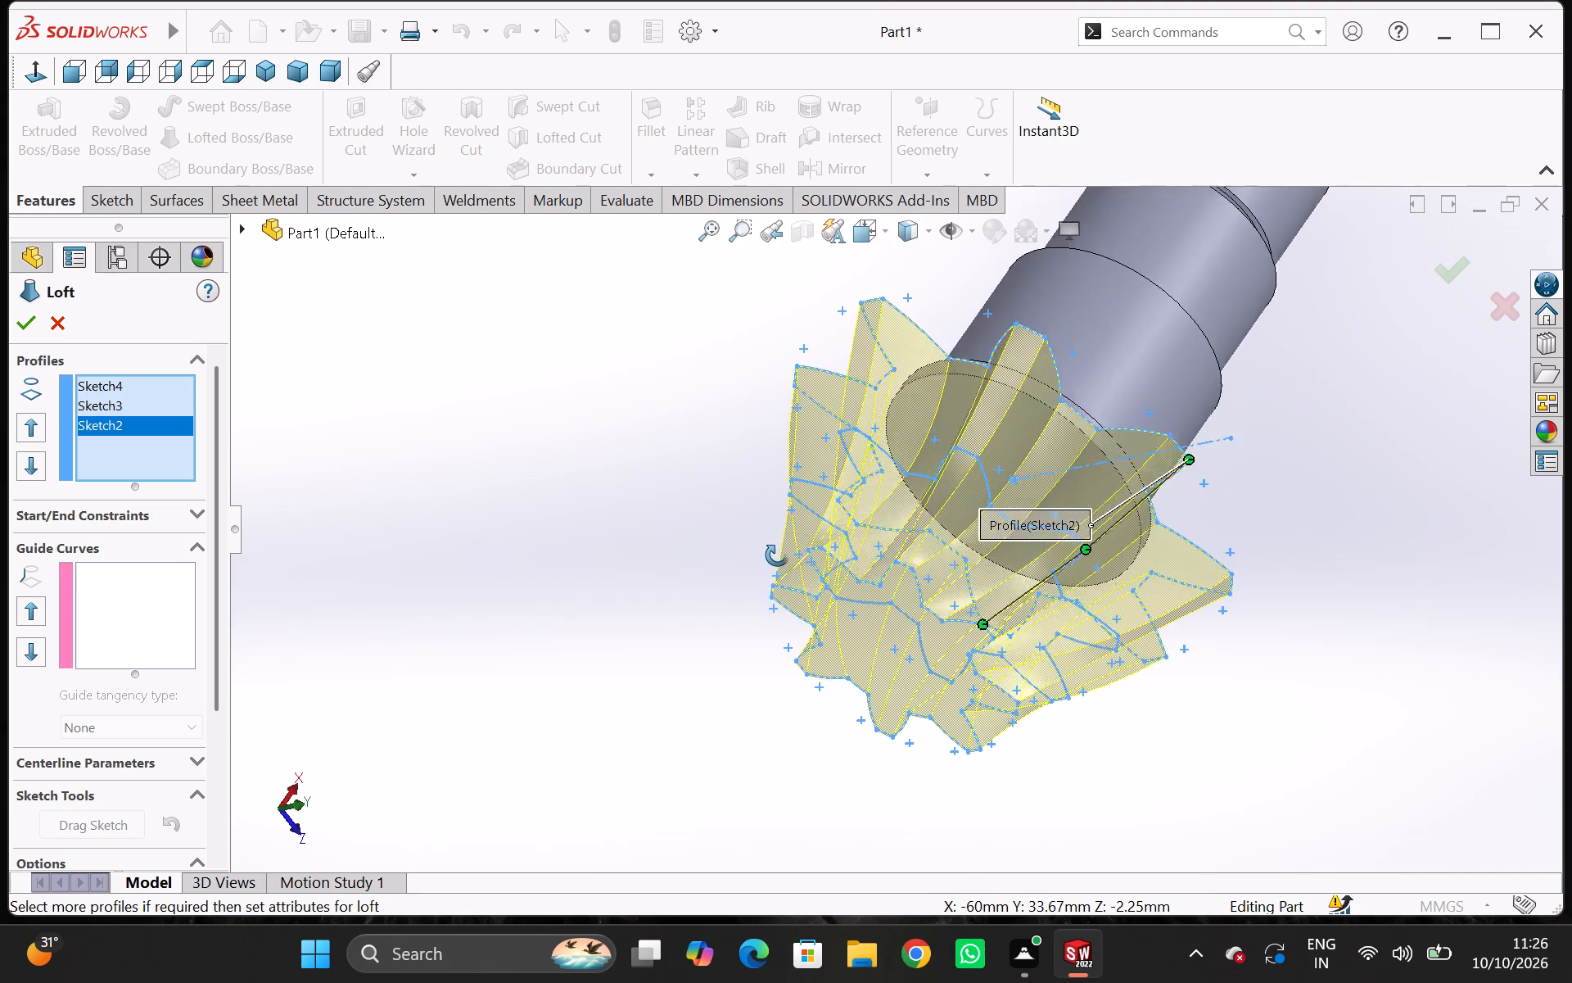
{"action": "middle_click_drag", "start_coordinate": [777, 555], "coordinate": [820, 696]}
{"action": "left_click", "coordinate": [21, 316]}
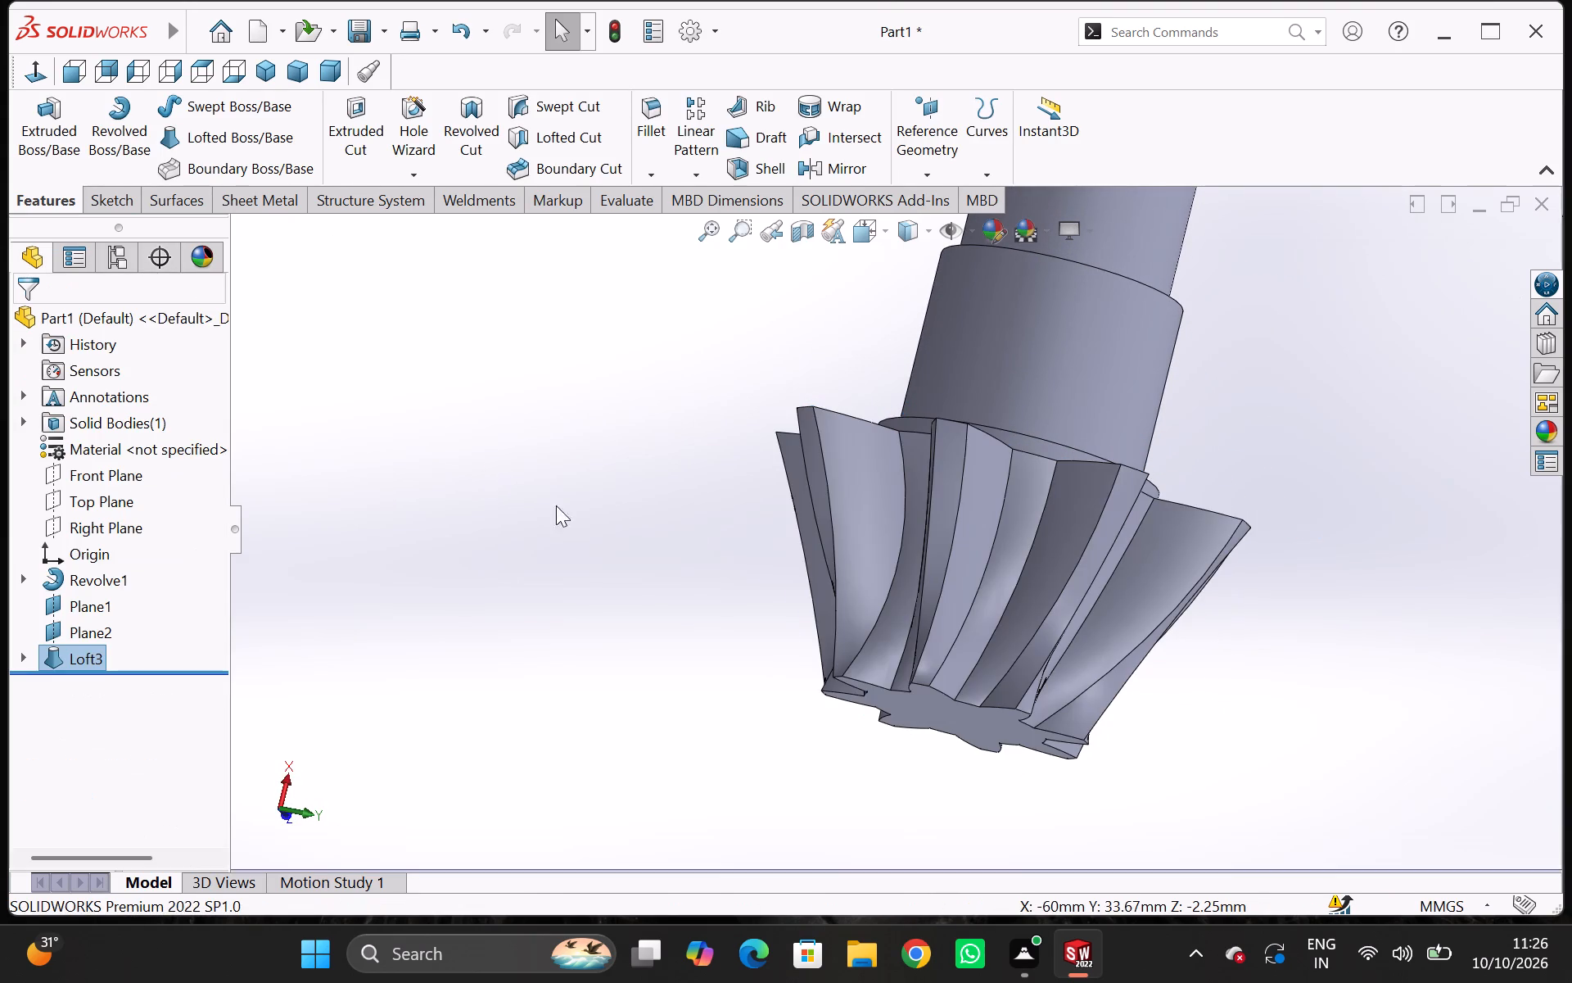
Examine the lofted gear from the side and from its small end, checking the curvature and twist of the teeth.
{"action": "middle_click_drag", "start_coordinate": [621, 523], "coordinate": [820, 659]}
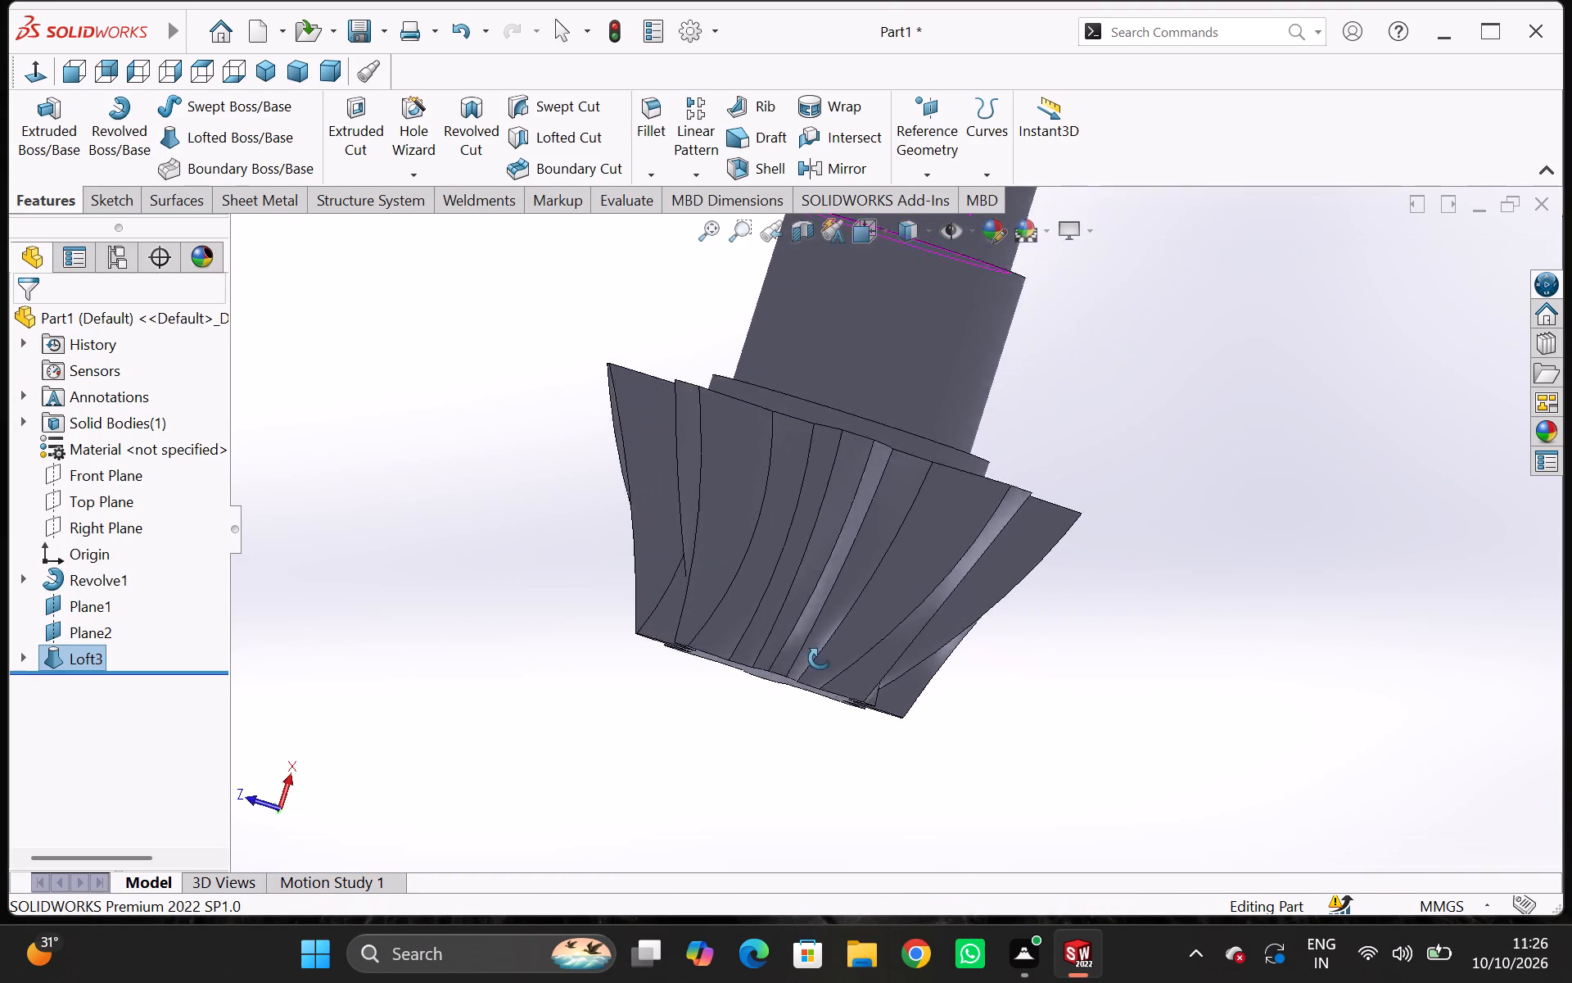
{"action": "middle_click_drag", "start_coordinate": [820, 659], "coordinate": [866, 656]}
{"action": "scroll", "coordinate": [799, 701], "scroll_direction": "down", "scroll_amount": 4}
{"action": "scroll", "coordinate": [794, 700], "scroll_direction": "up", "scroll_amount": 1}
{"action": "scroll", "coordinate": [1131, 727], "scroll_direction": "up", "scroll_amount": 4}
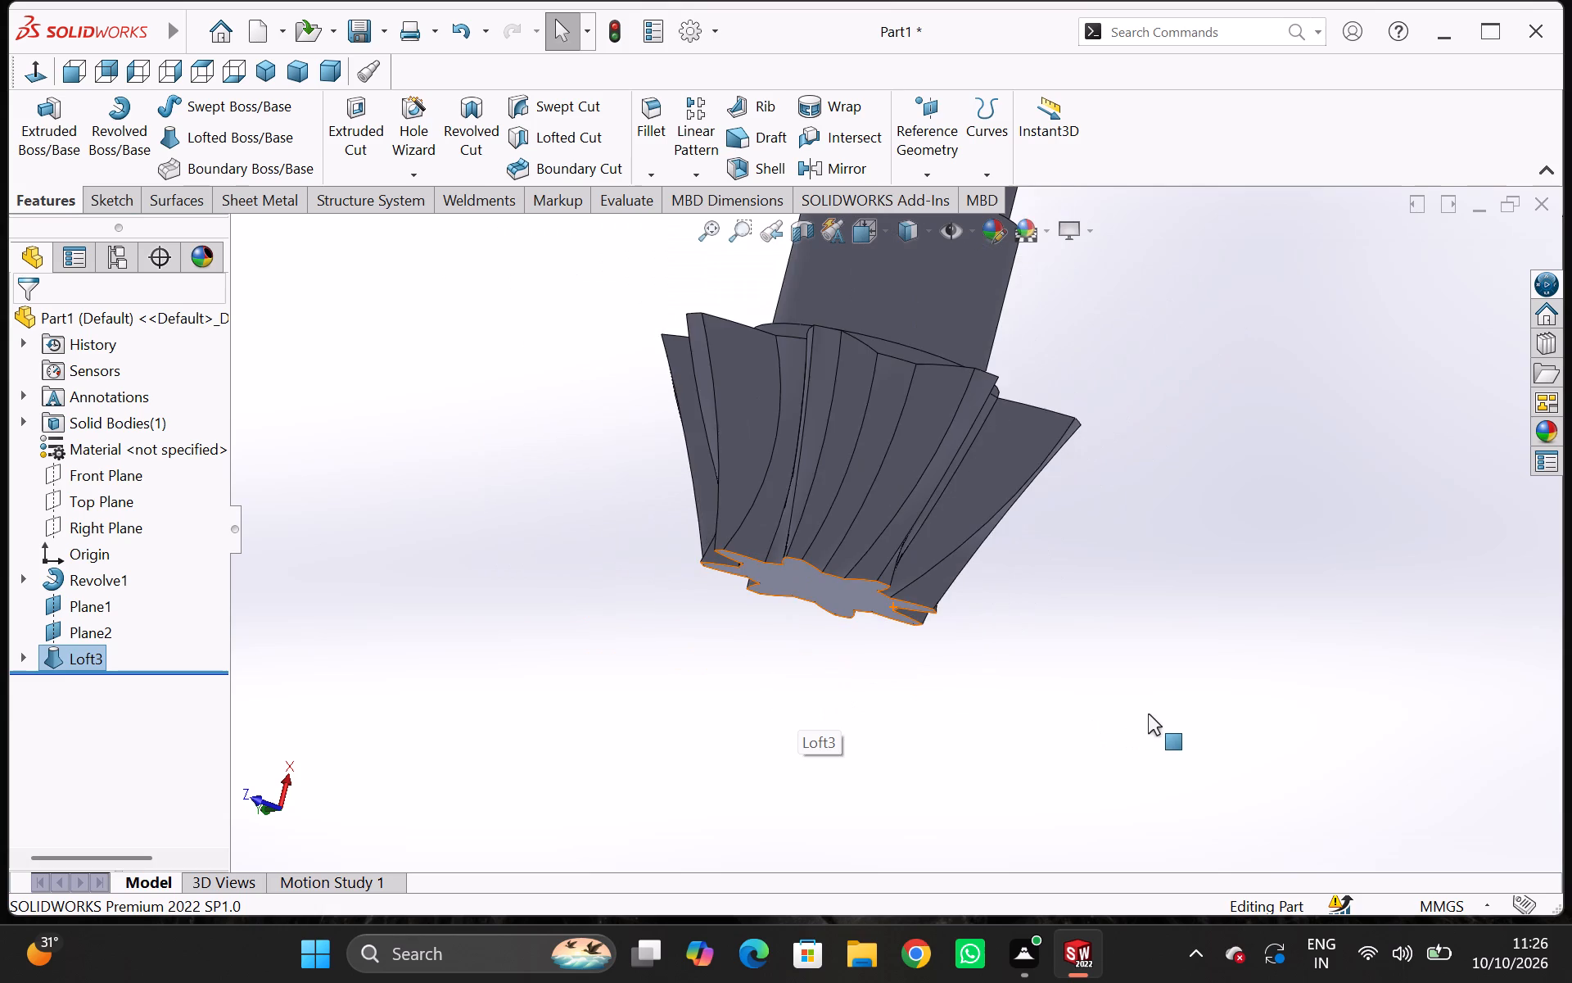
{"action": "middle_click_drag", "start_coordinate": [1157, 683], "coordinate": [1197, 442]}
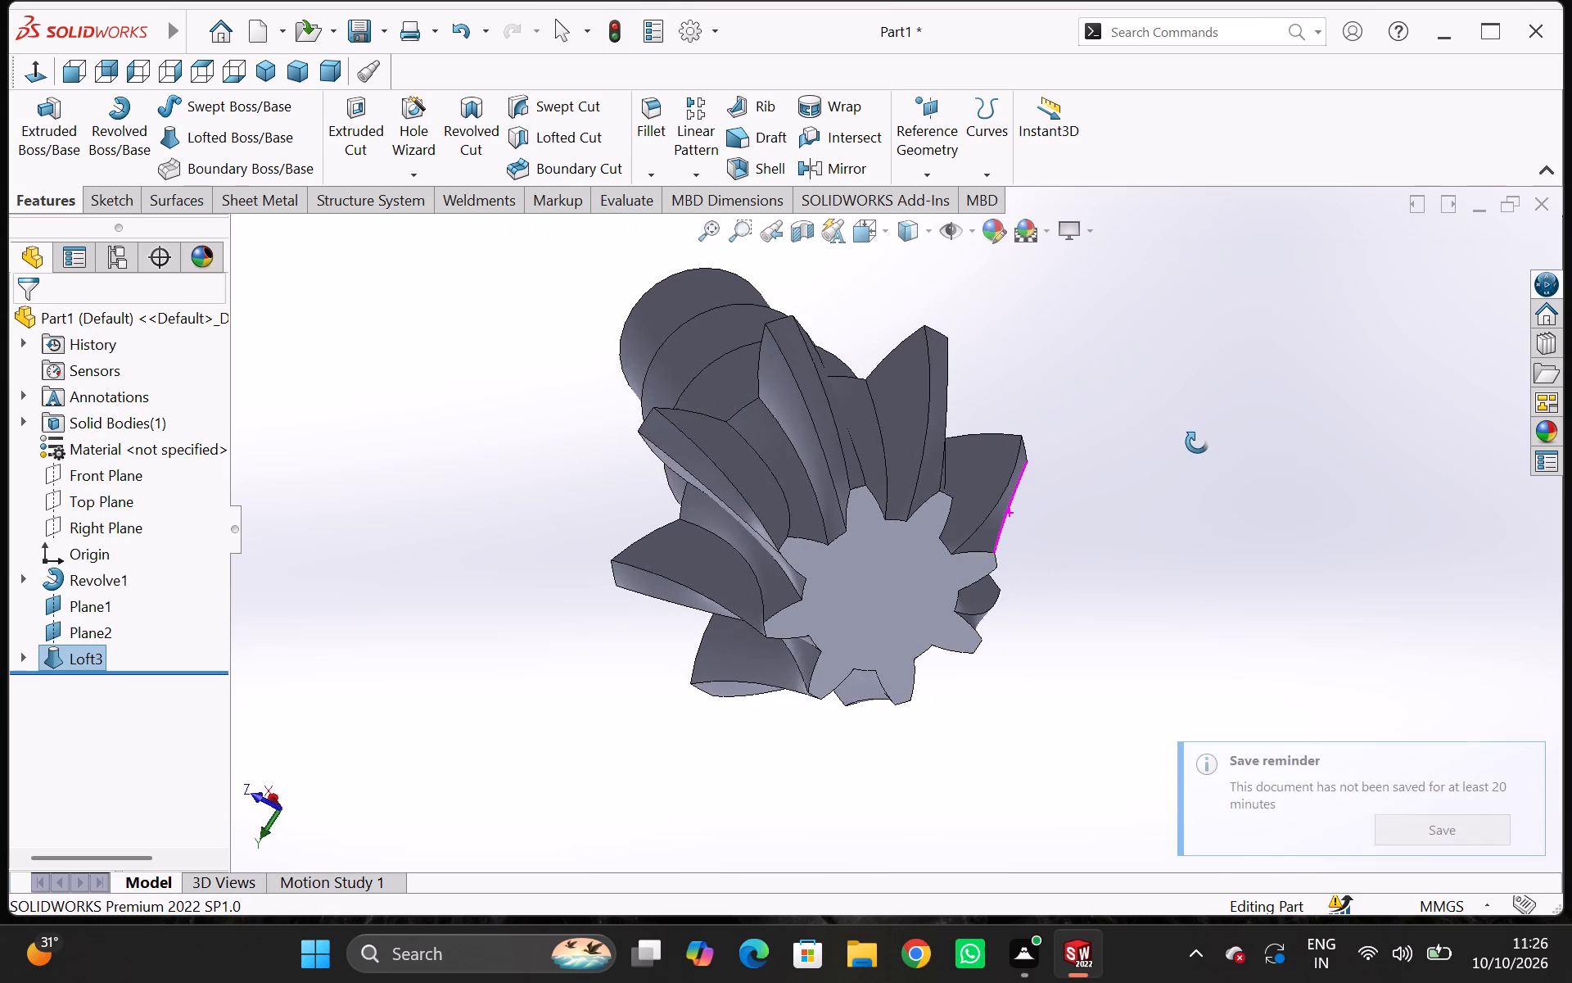
{"action": "middle_click_drag", "start_coordinate": [1197, 442], "coordinate": [1148, 525]}
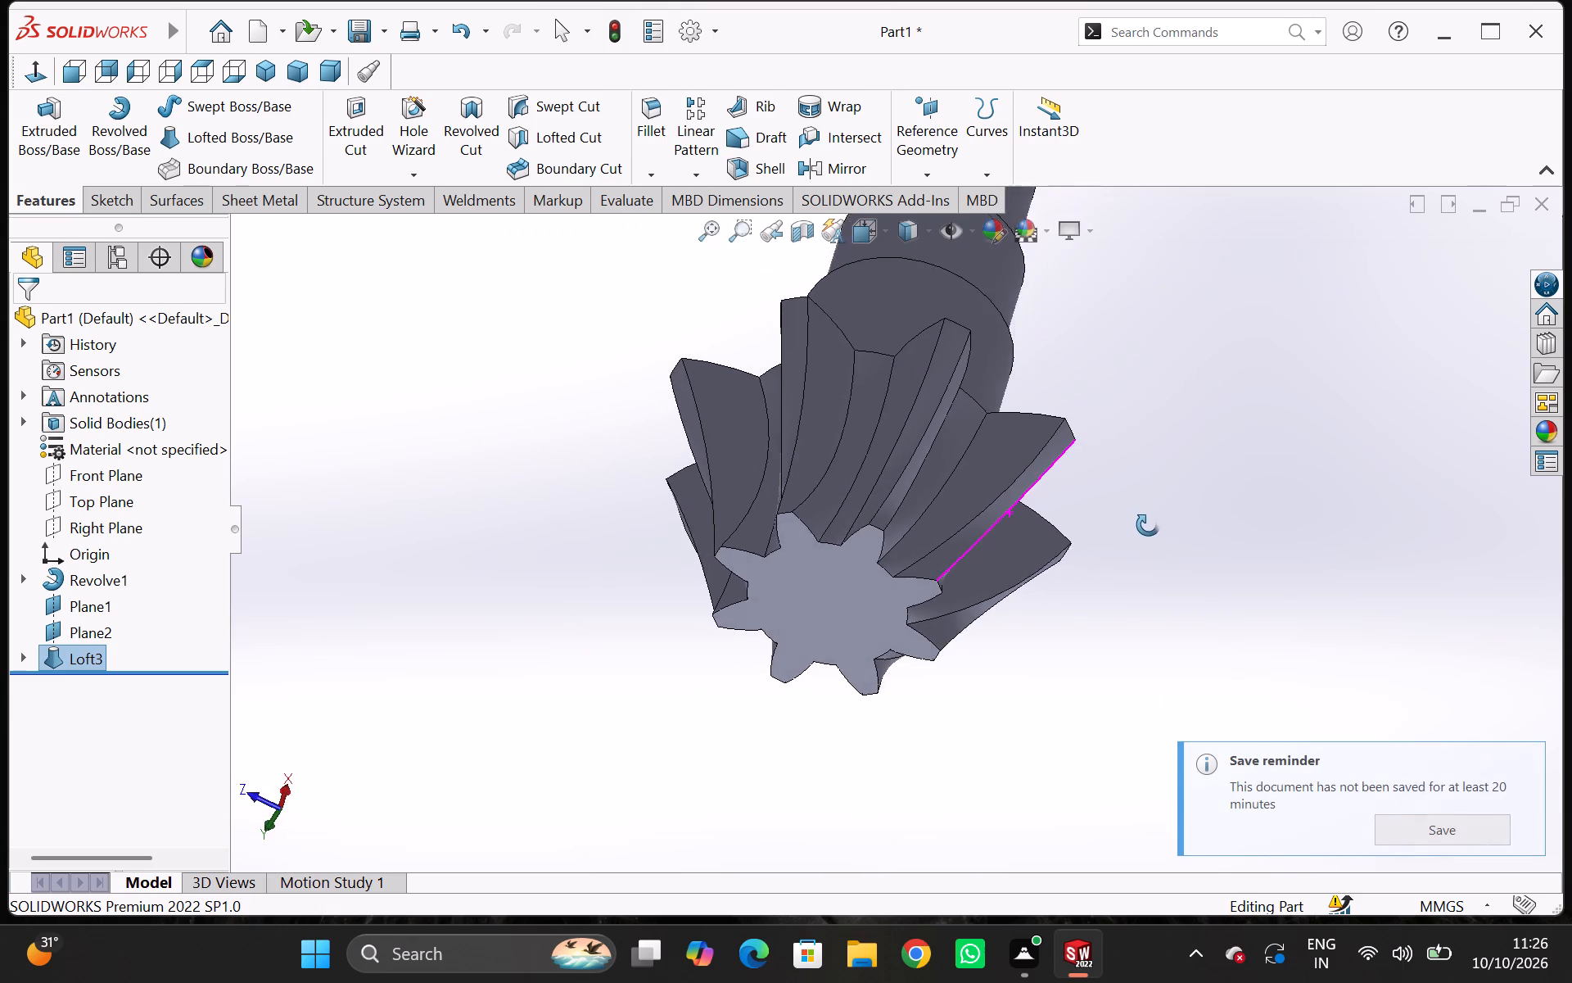
{"action": "middle_click_drag", "start_coordinate": [1148, 525], "coordinate": [1221, 563]}
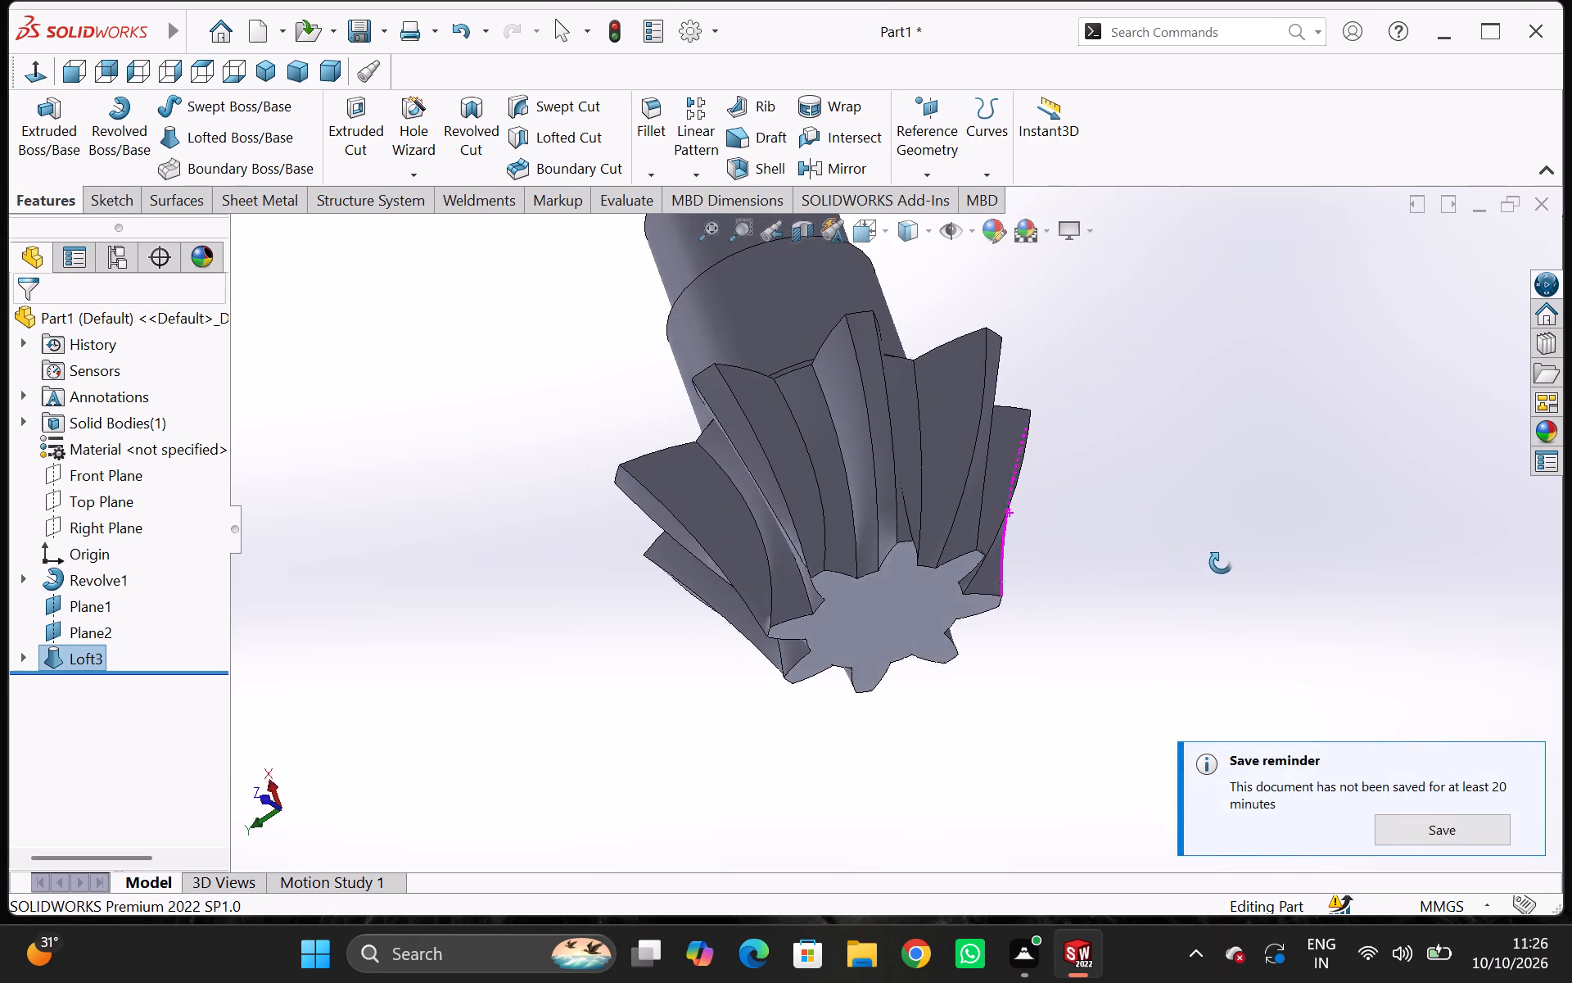
{"action": "middle_click_drag", "start_coordinate": [1221, 563], "coordinate": [1350, 496]}
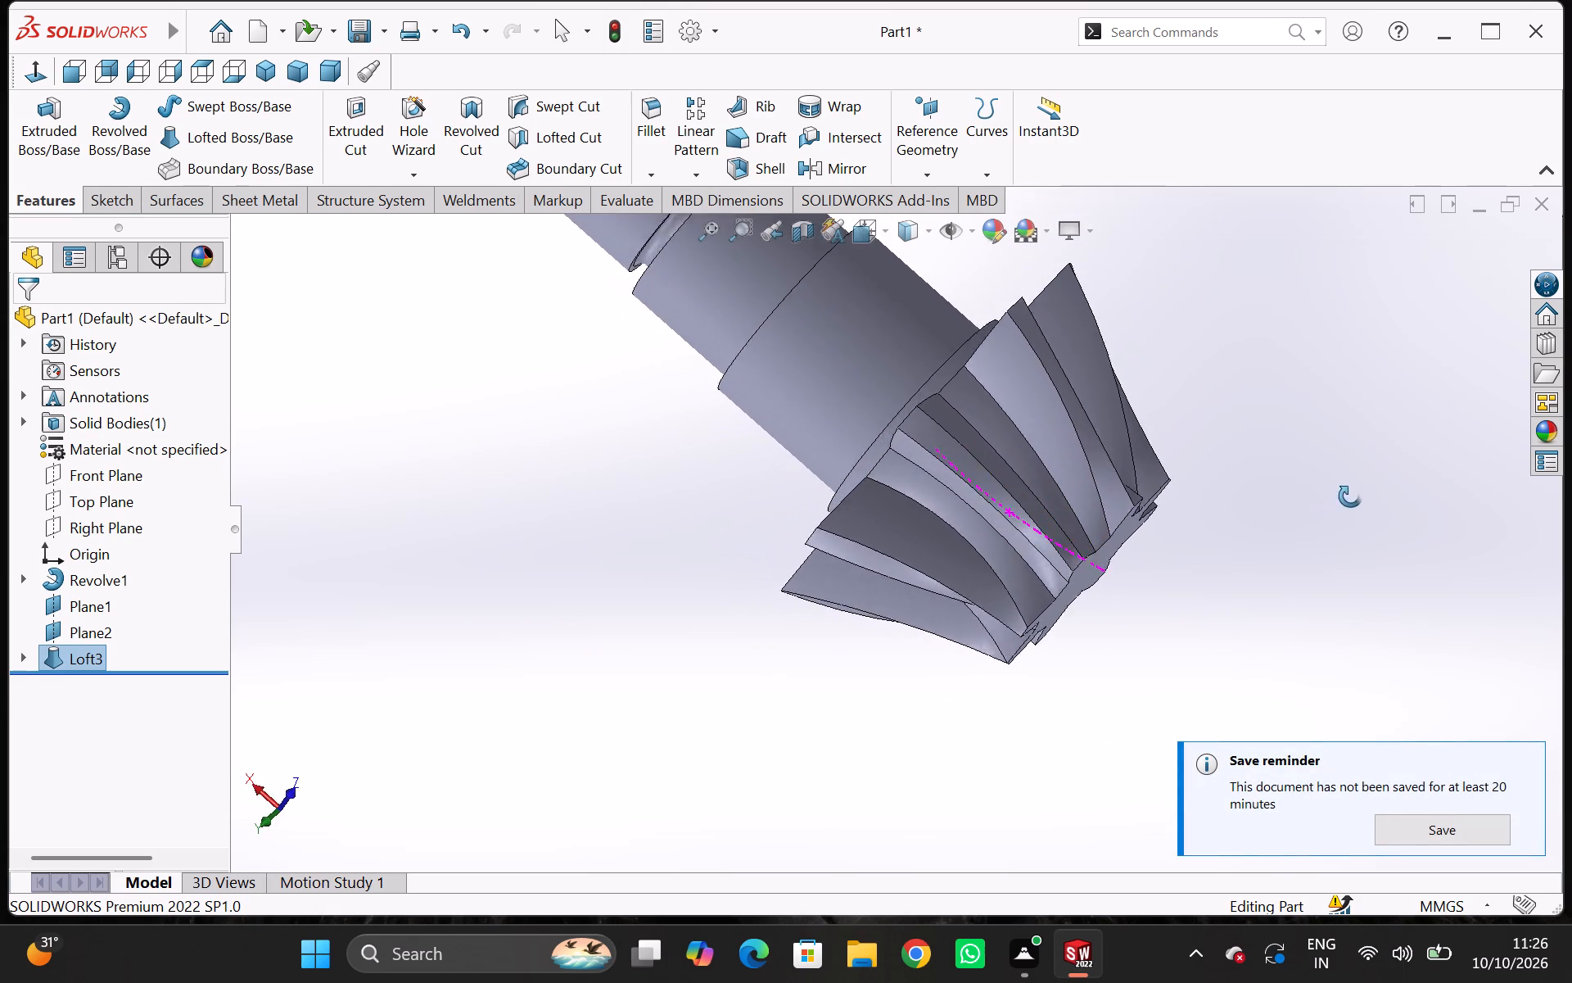
{"action": "middle_click_drag", "start_coordinate": [1350, 496], "coordinate": [1384, 473]}
{"action": "scroll", "coordinate": [1394, 465], "scroll_direction": "up", "scroll_amount": 1}
{"action": "scroll", "coordinate": [1172, 560], "scroll_direction": "down", "scroll_amount": 3}
{"action": "scroll", "coordinate": [1164, 564], "scroll_direction": "up", "scroll_amount": 5}
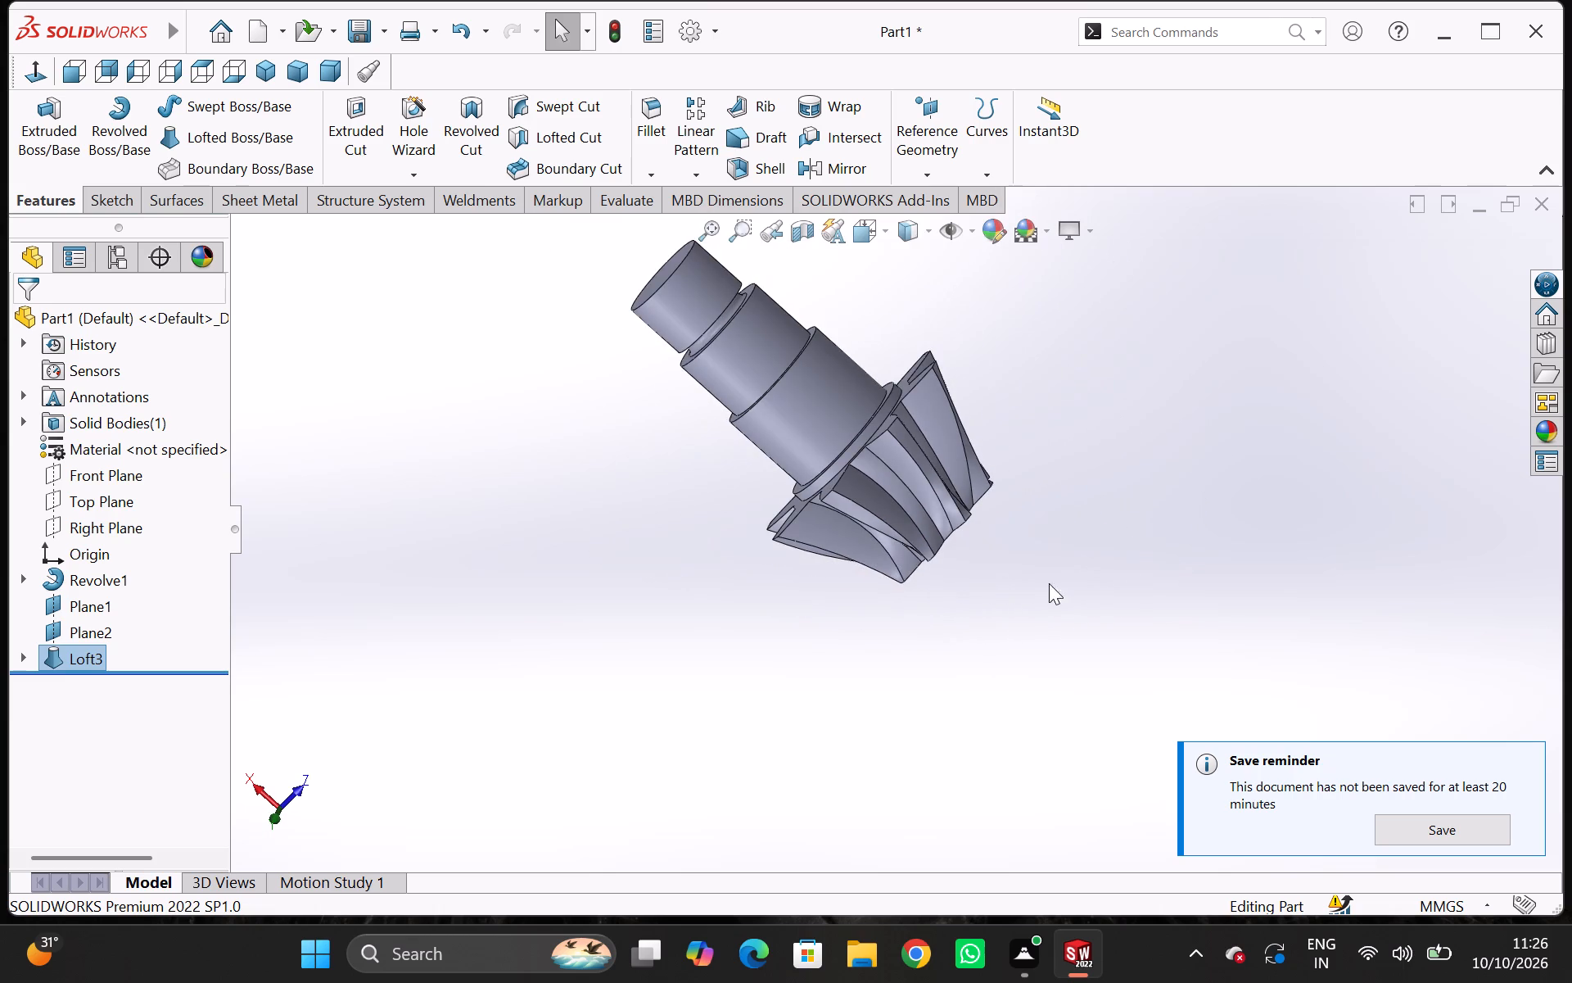
{"action": "middle_click_drag", "start_coordinate": [815, 614], "coordinate": [987, 470]}
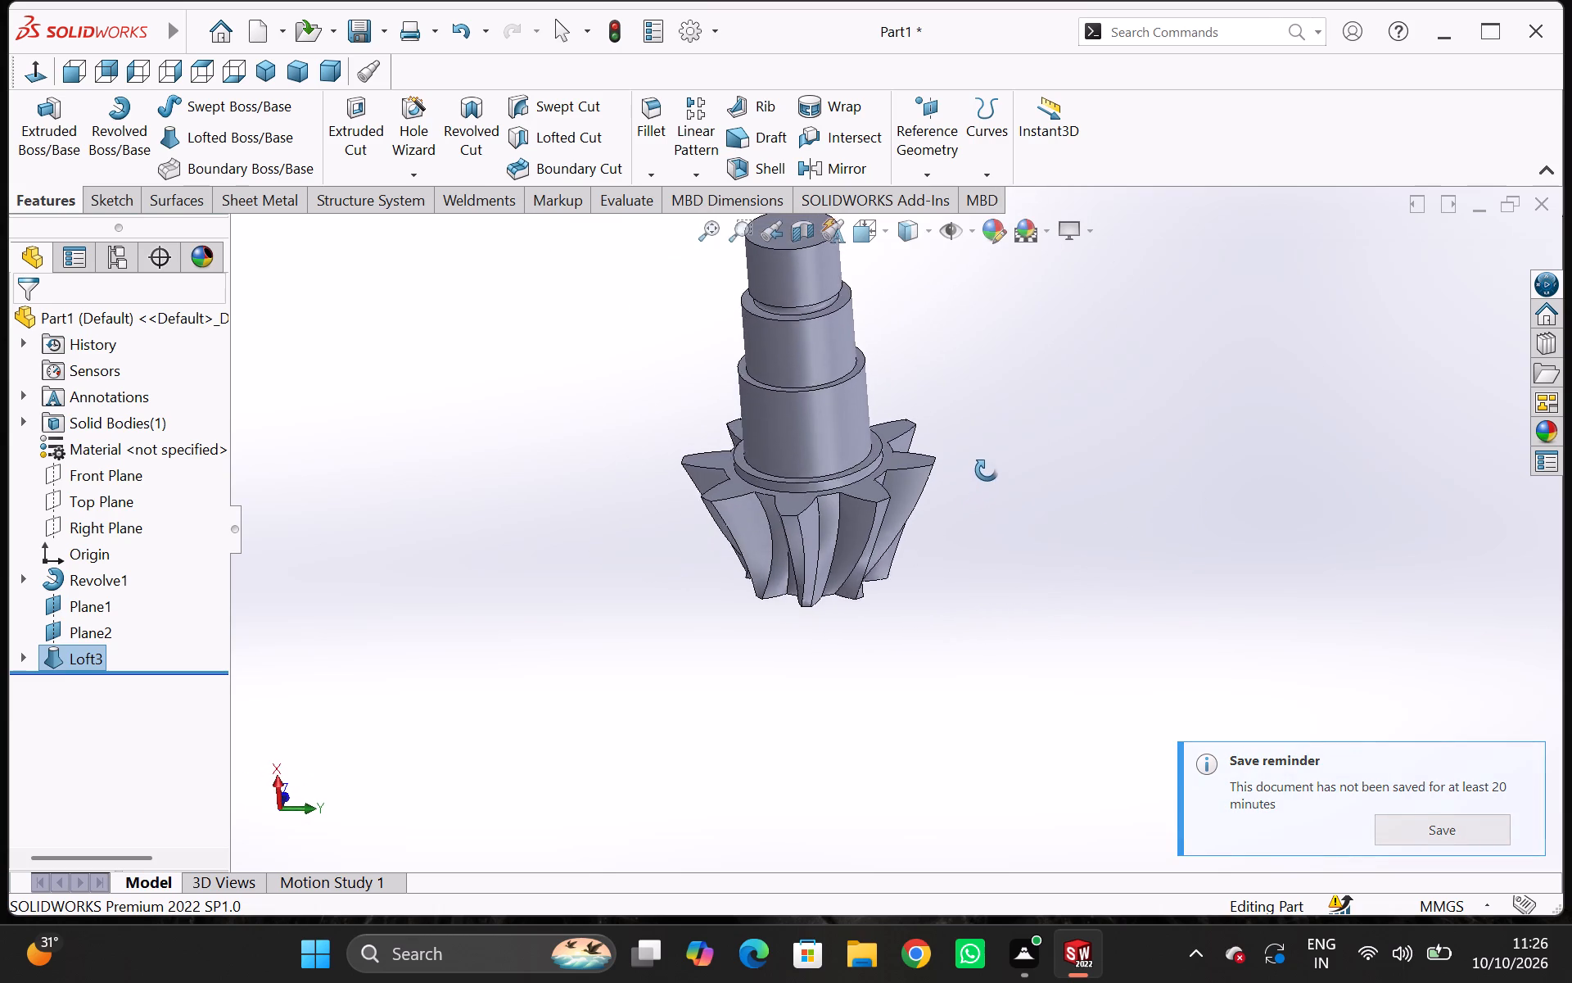
{"action": "middle_click_drag", "start_coordinate": [987, 470], "coordinate": [986, 426]}
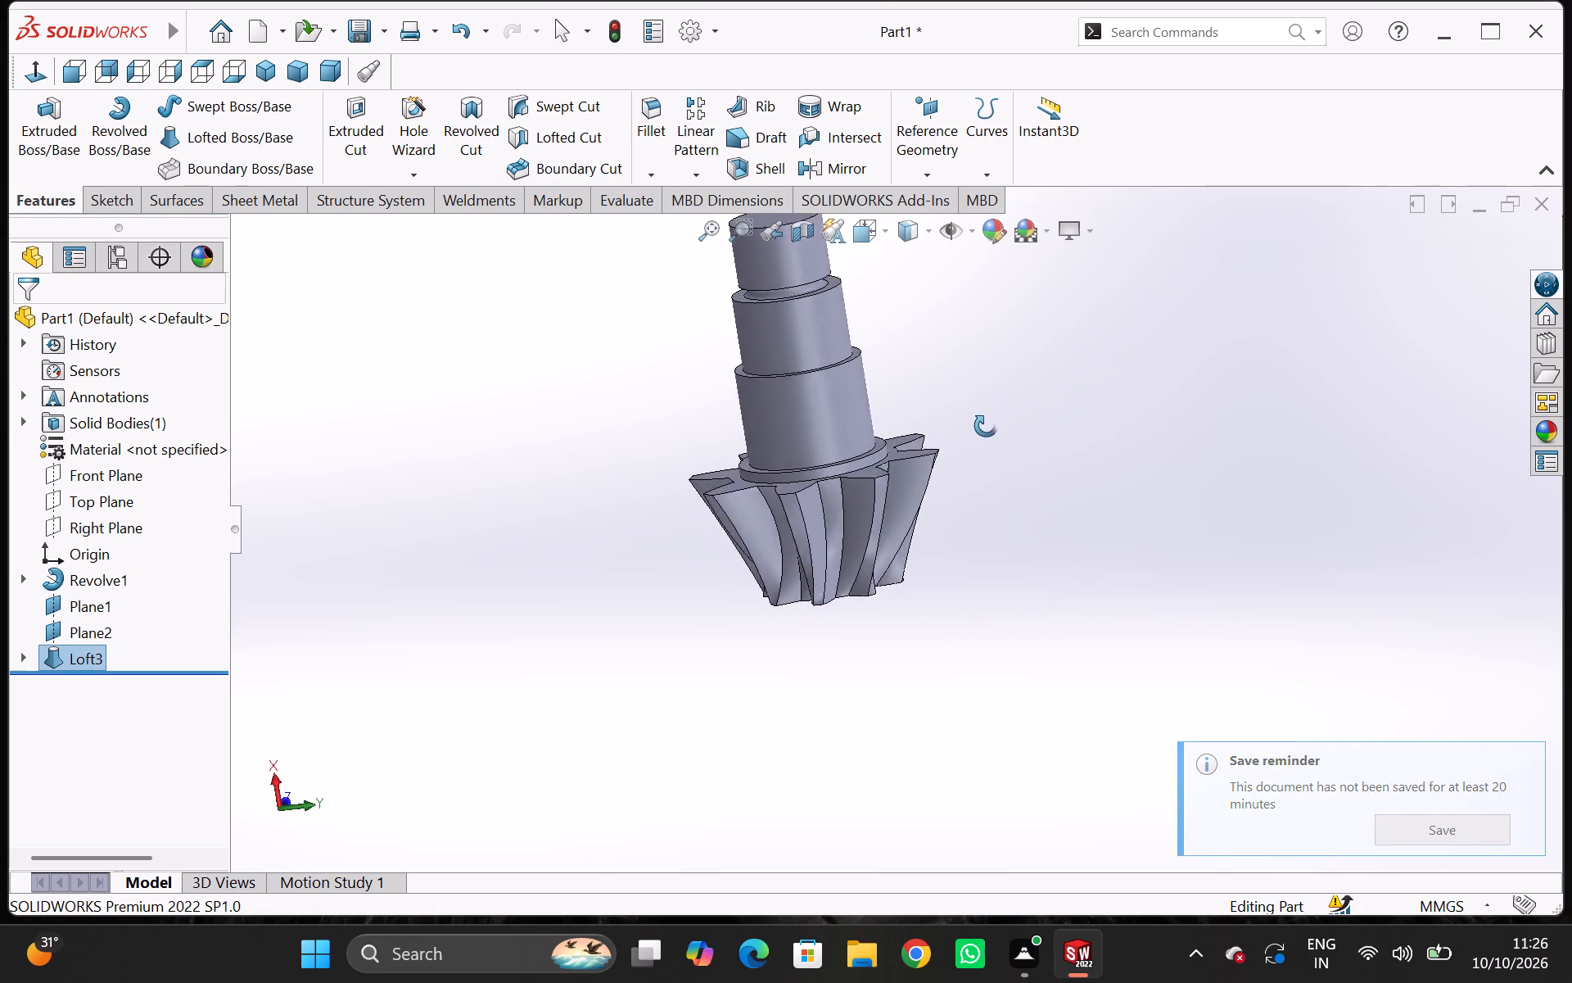
{"action": "middle_click_drag", "start_coordinate": [986, 426], "coordinate": [1107, 366]}
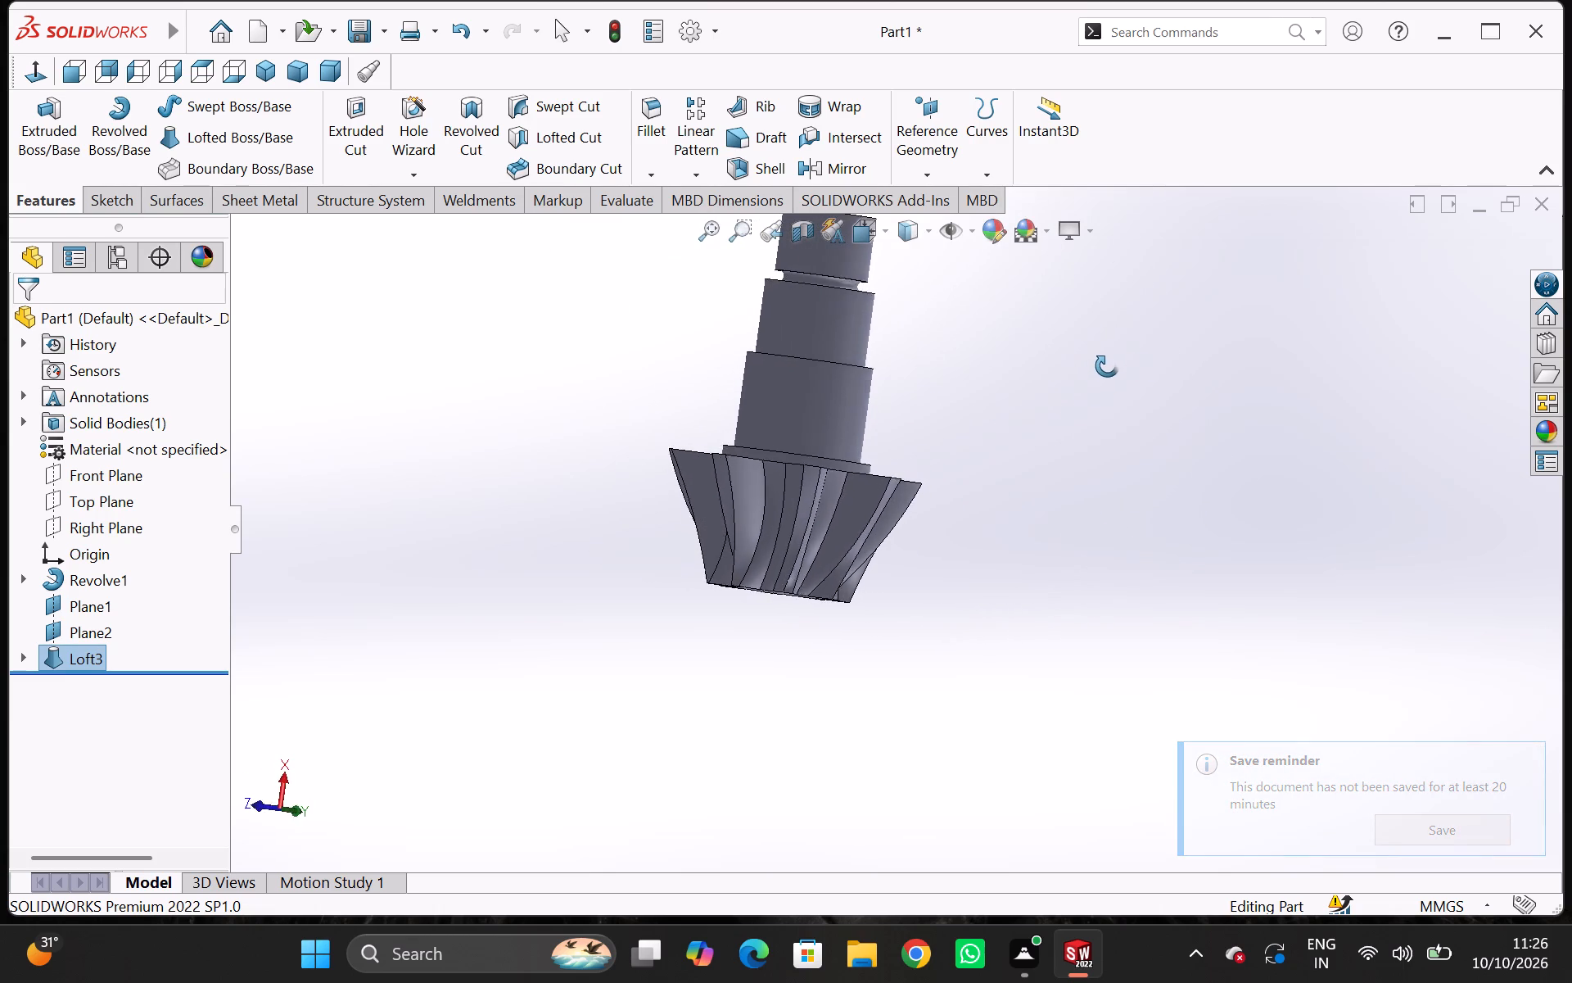
{"action": "middle_click_drag", "start_coordinate": [1107, 366], "coordinate": [1286, 376]}
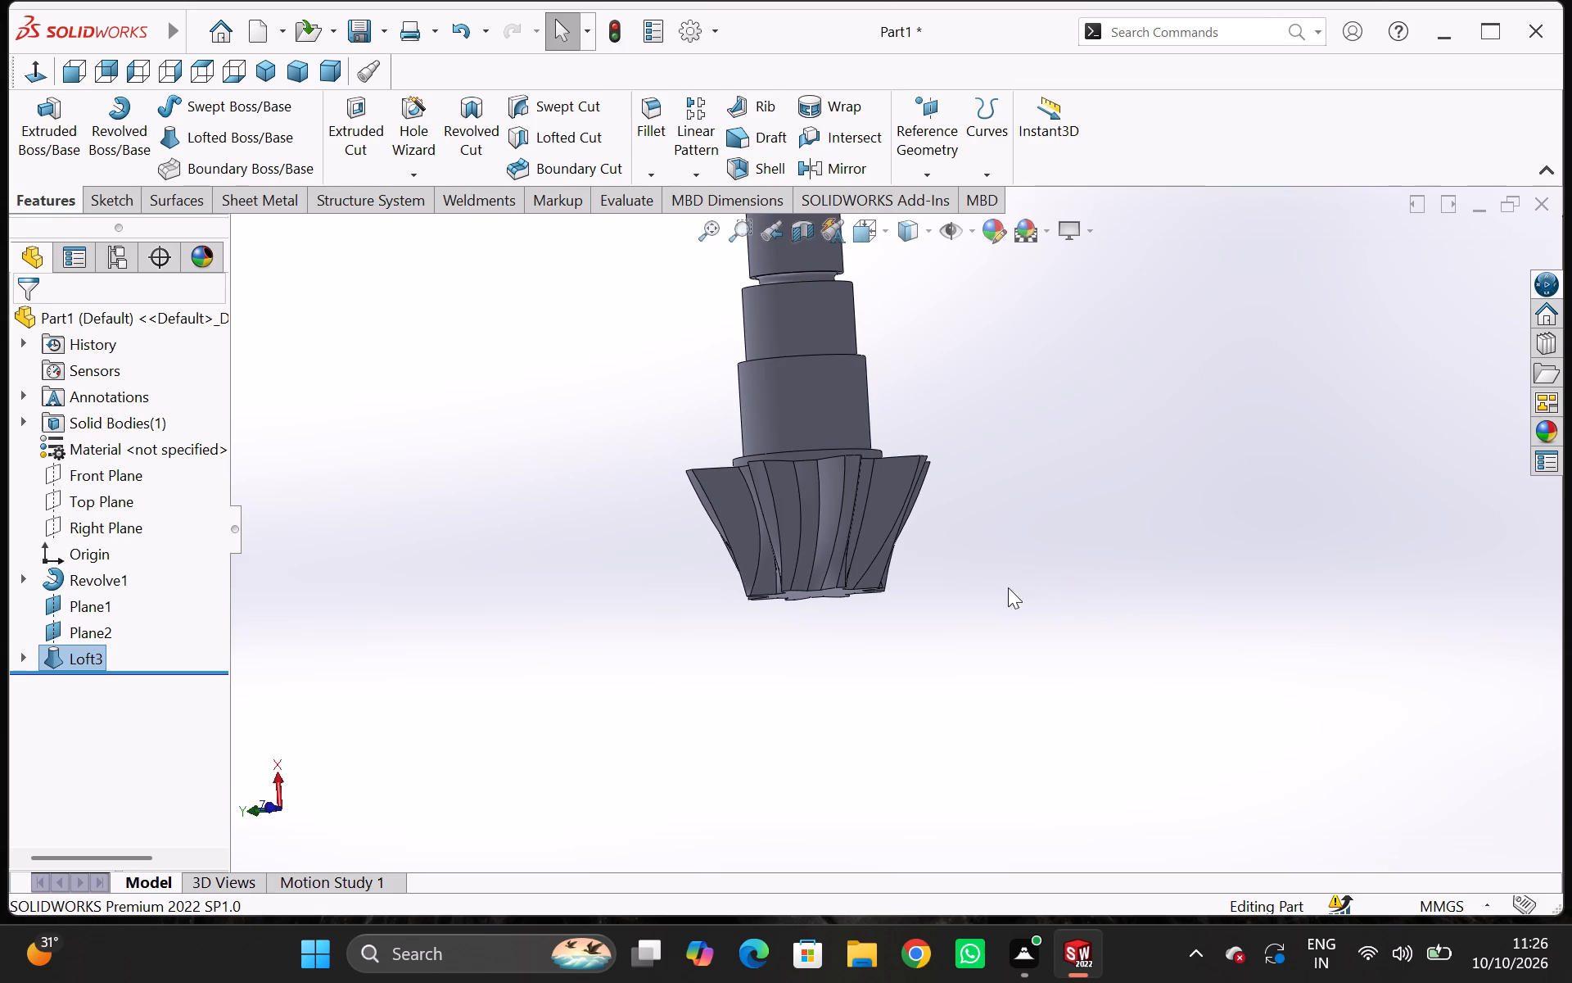
{"action": "middle_click_drag", "start_coordinate": [1041, 600], "coordinate": [438, 409]}
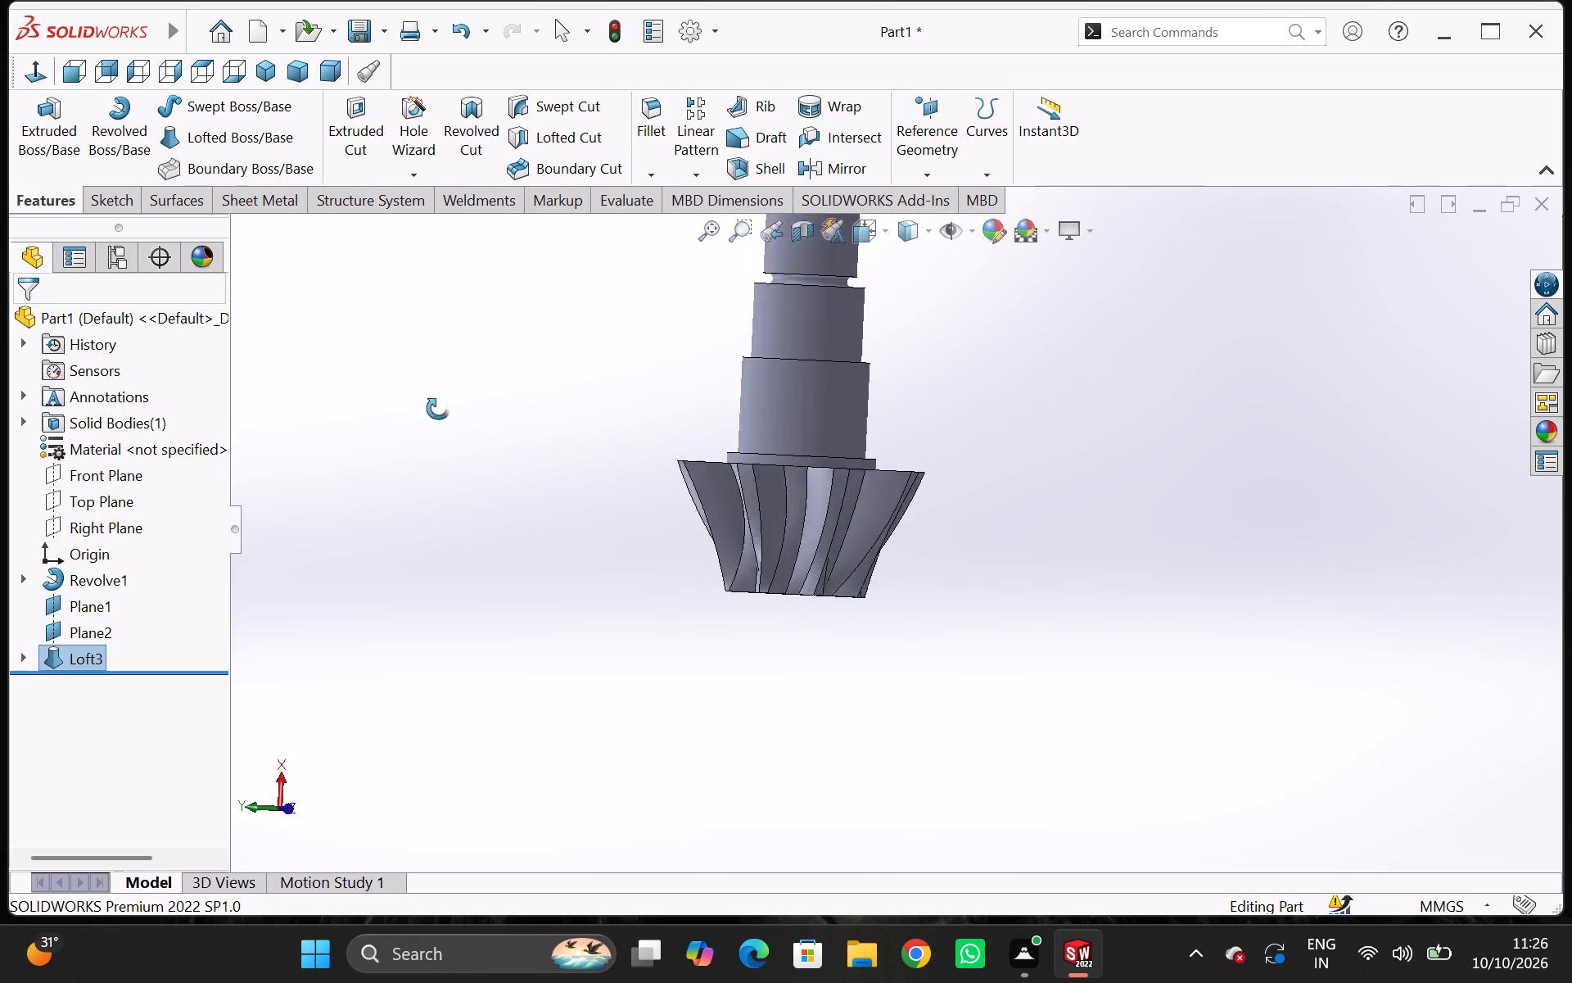
{"action": "middle_click_drag", "start_coordinate": [438, 409], "coordinate": [1227, 285]}
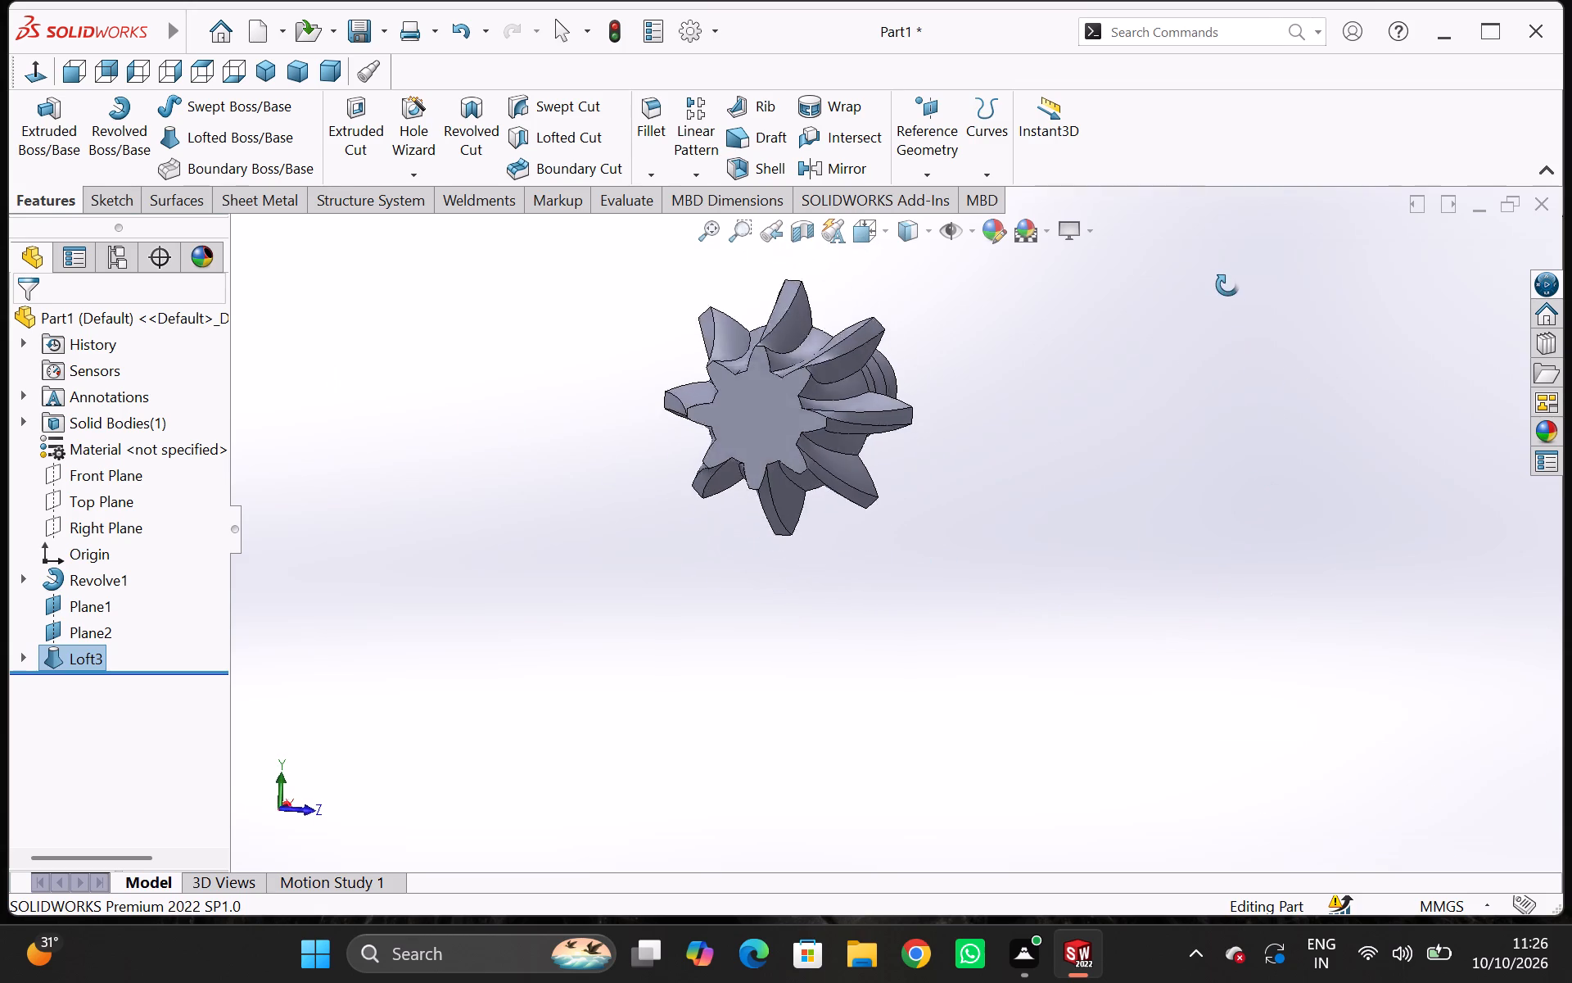
{"action": "middle_click_drag", "start_coordinate": [1227, 285], "coordinate": [1276, 310]}
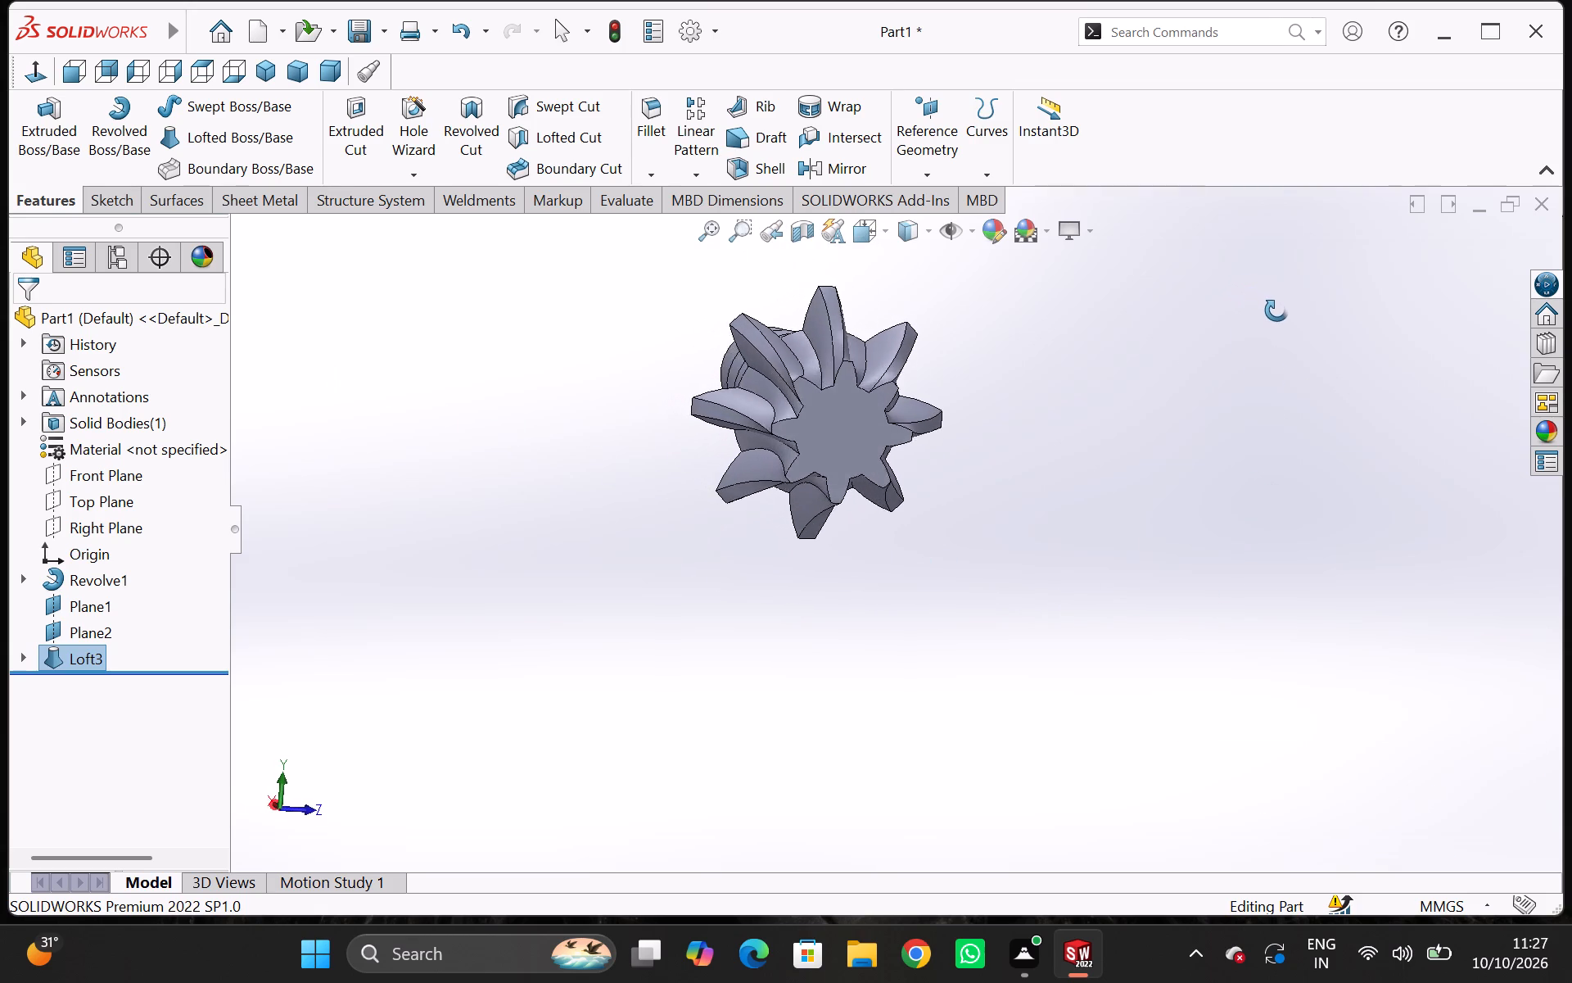
{"action": "middle_click_drag", "start_coordinate": [1276, 310], "coordinate": [1290, 319]}
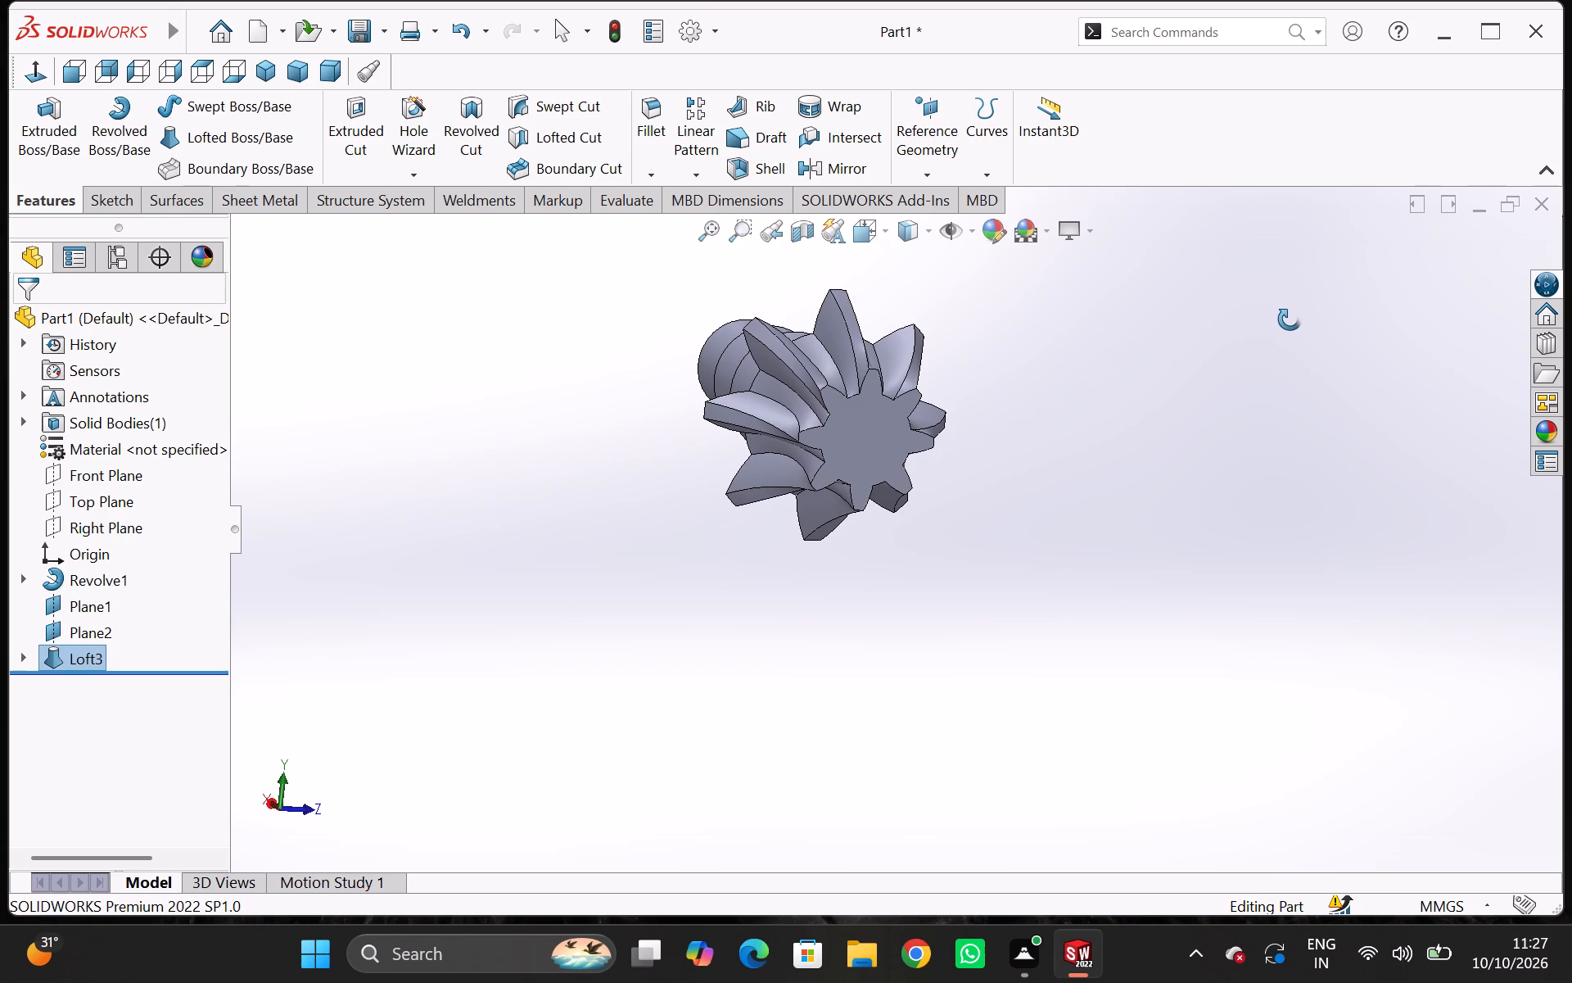
{"action": "middle_click_drag", "start_coordinate": [1290, 319], "coordinate": [1285, 326]}
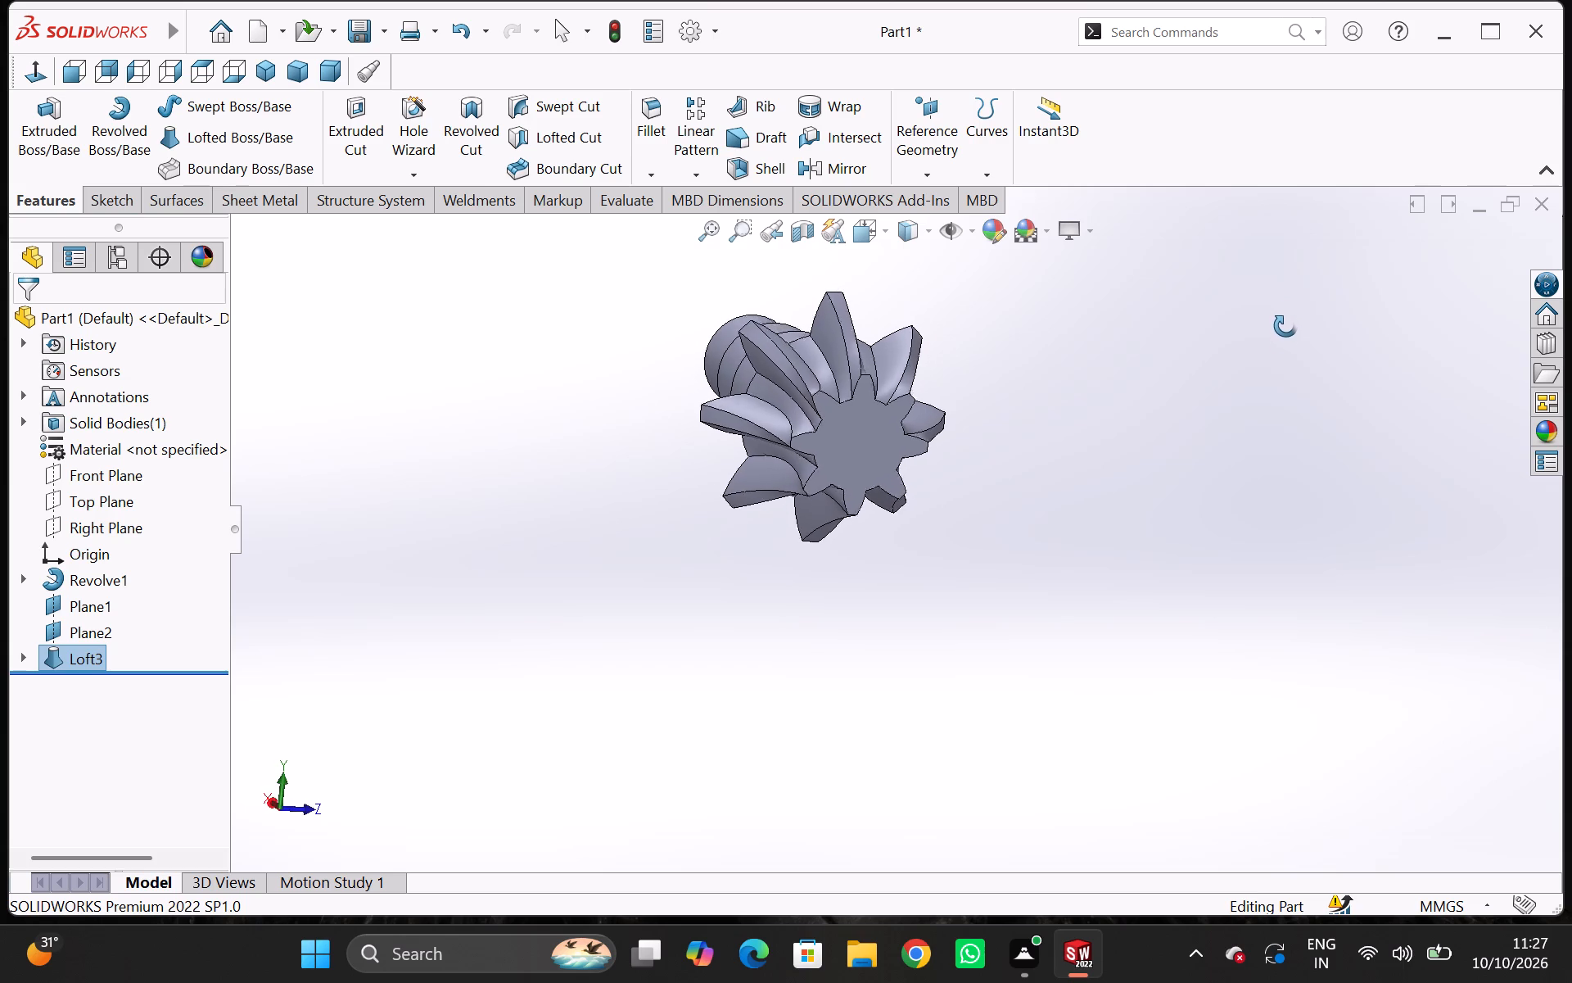
{"action": "middle_click_drag", "start_coordinate": [1285, 326], "coordinate": [1277, 360]}
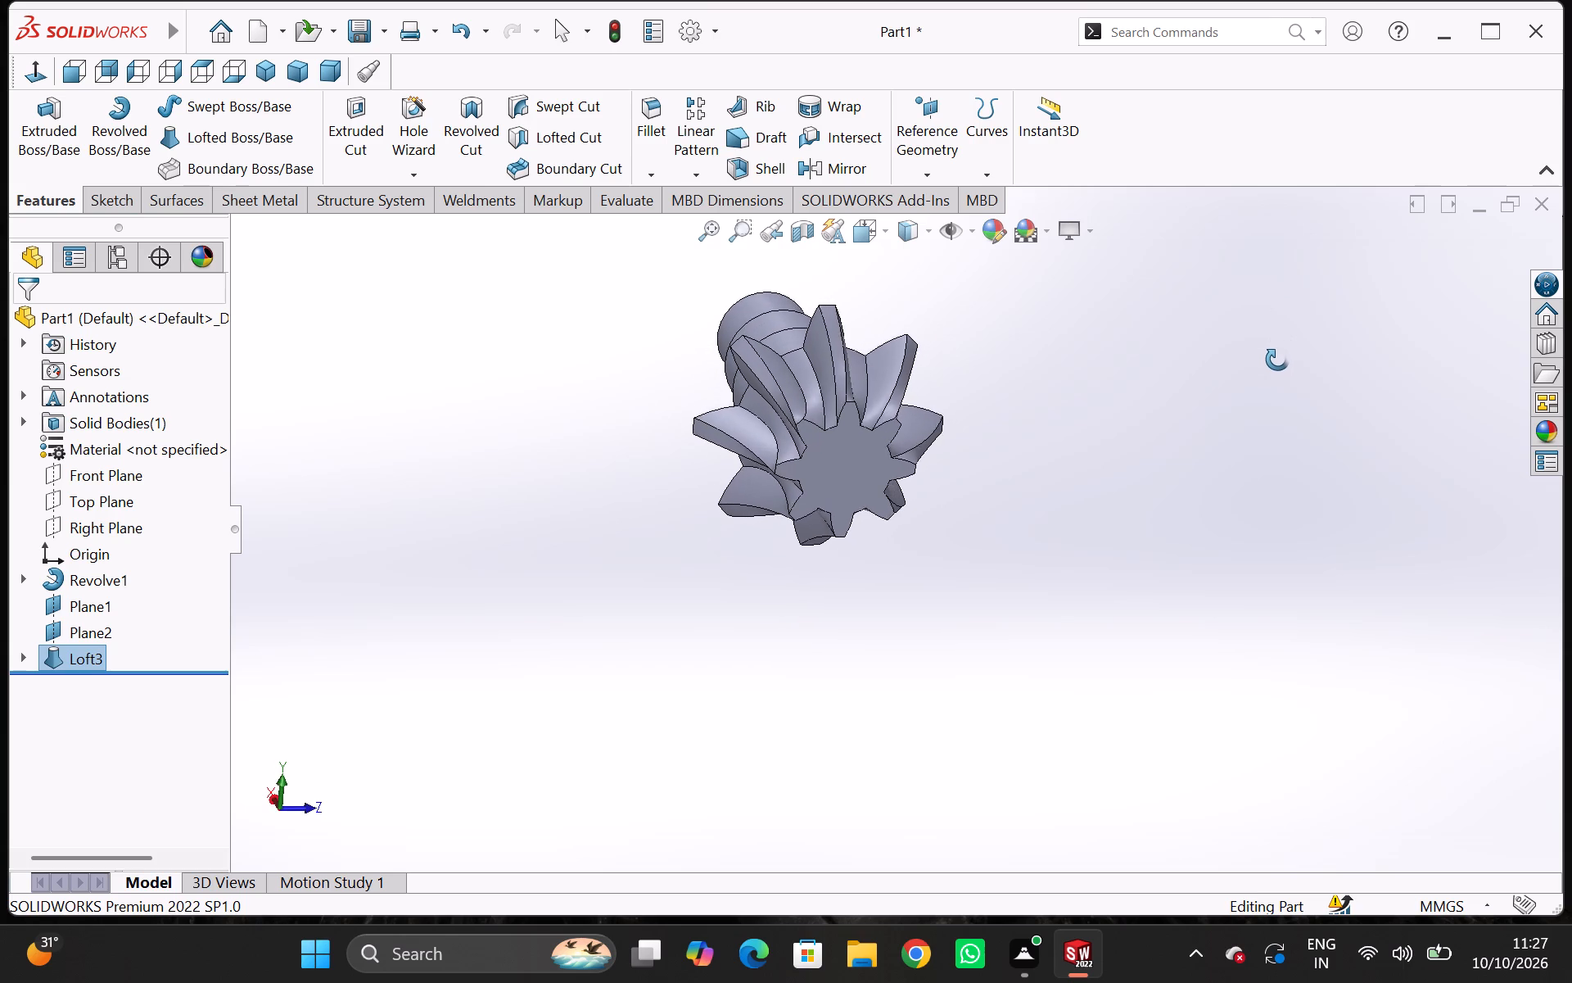
{"action": "middle_click_drag", "start_coordinate": [1277, 360], "coordinate": [1294, 435]}
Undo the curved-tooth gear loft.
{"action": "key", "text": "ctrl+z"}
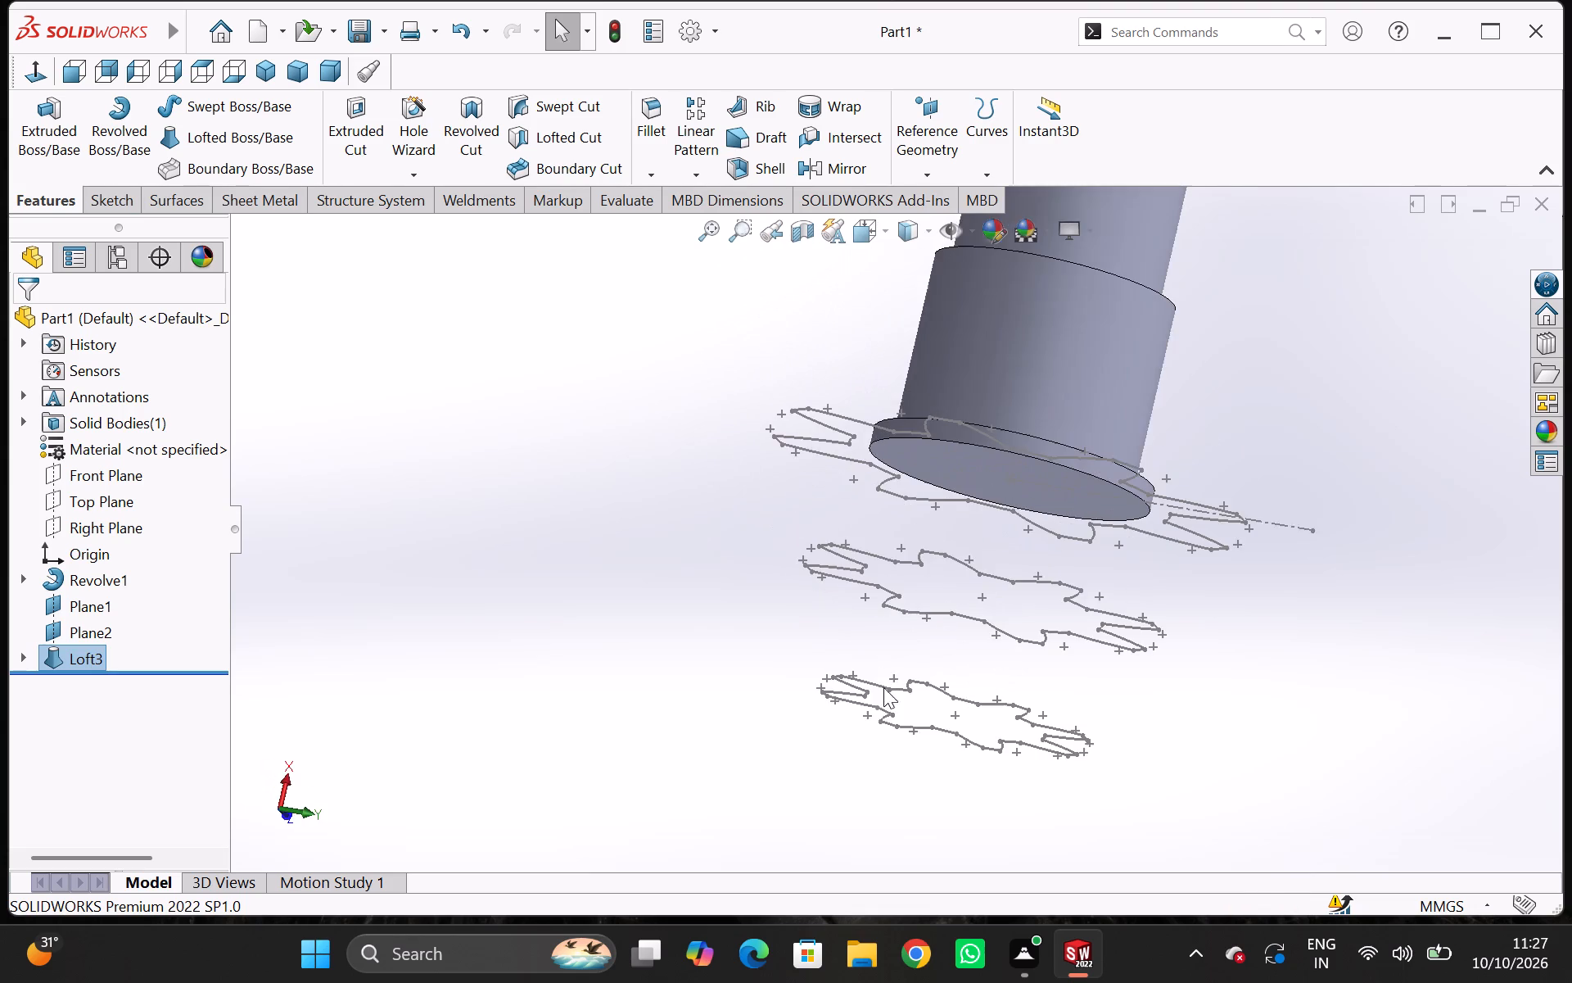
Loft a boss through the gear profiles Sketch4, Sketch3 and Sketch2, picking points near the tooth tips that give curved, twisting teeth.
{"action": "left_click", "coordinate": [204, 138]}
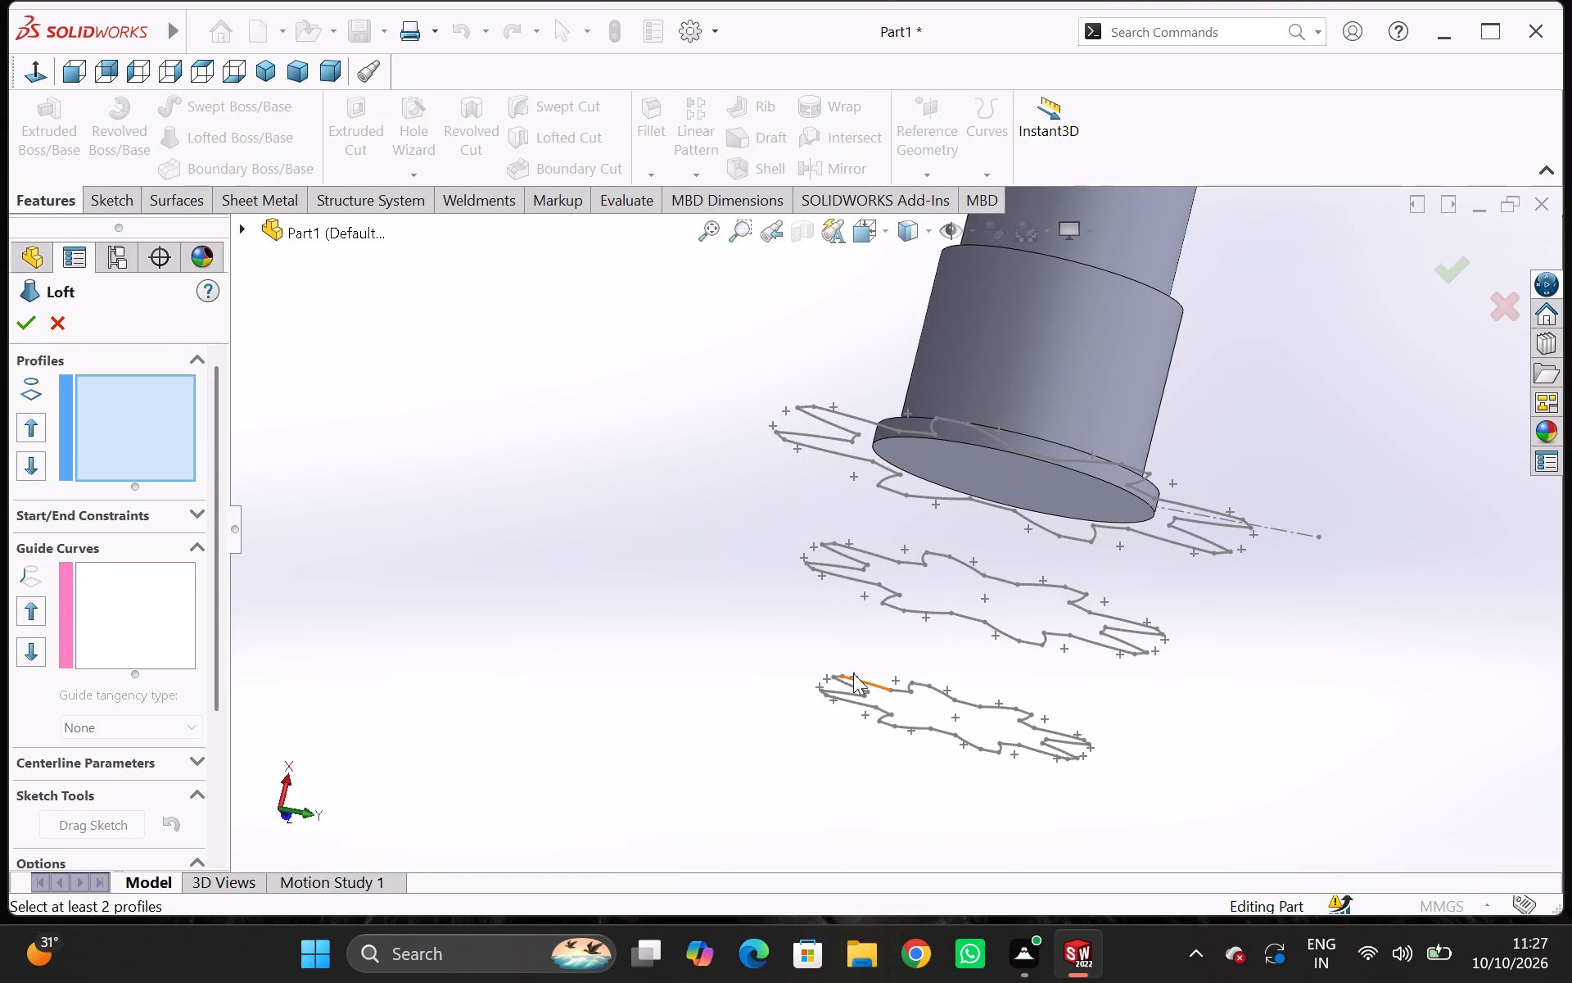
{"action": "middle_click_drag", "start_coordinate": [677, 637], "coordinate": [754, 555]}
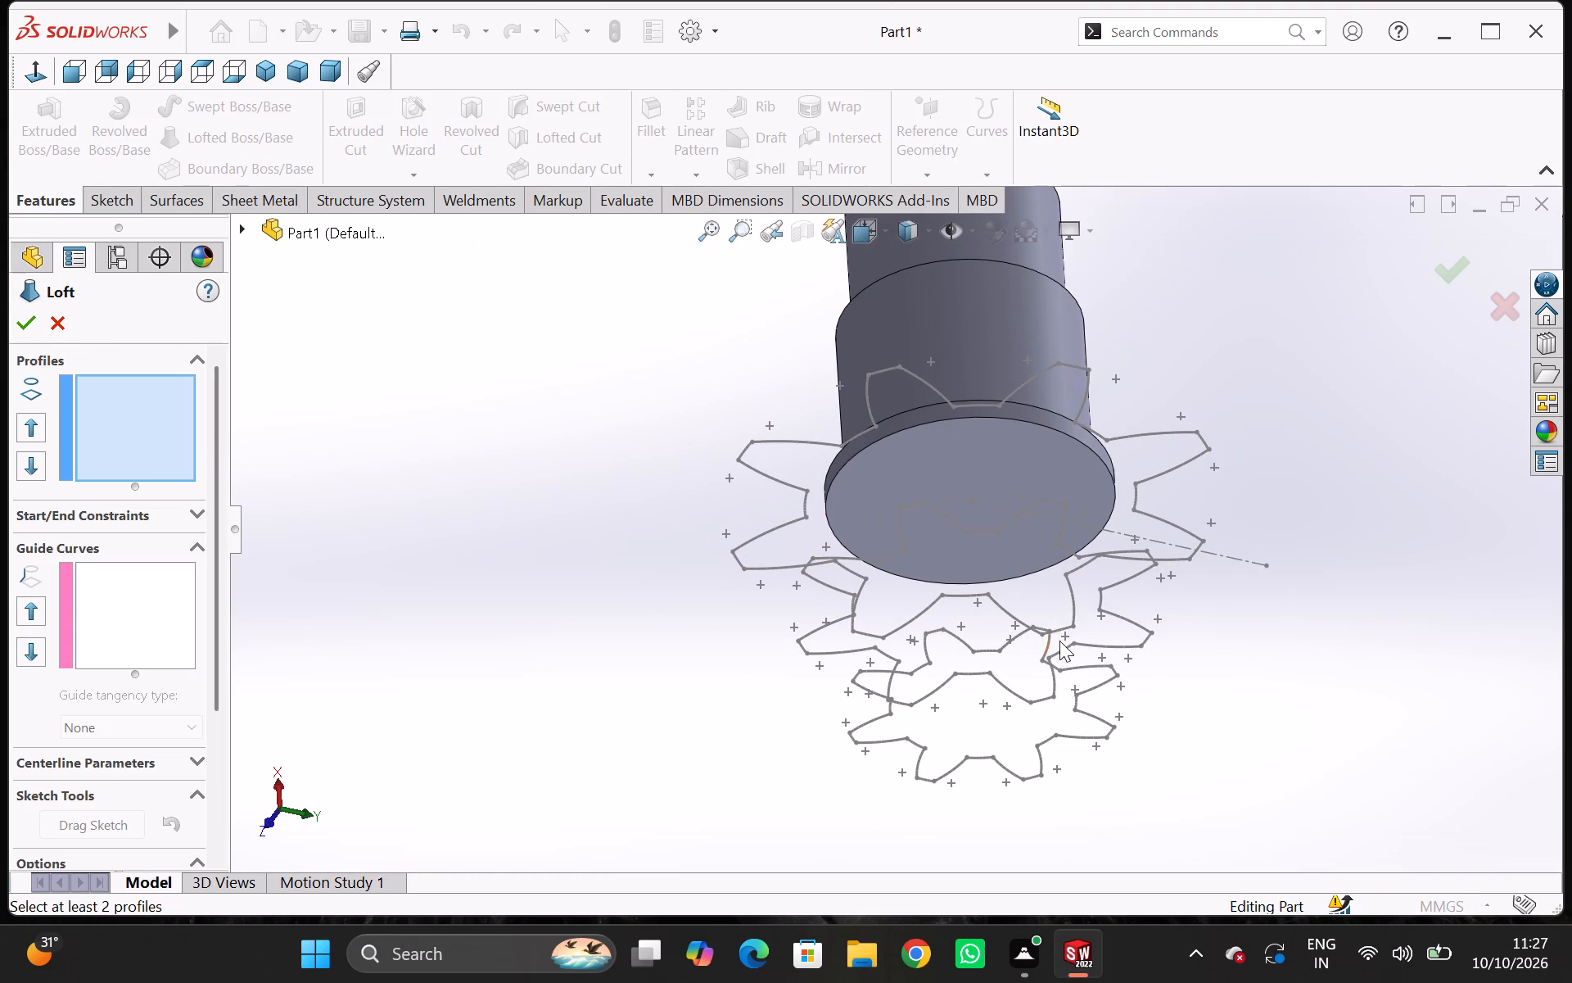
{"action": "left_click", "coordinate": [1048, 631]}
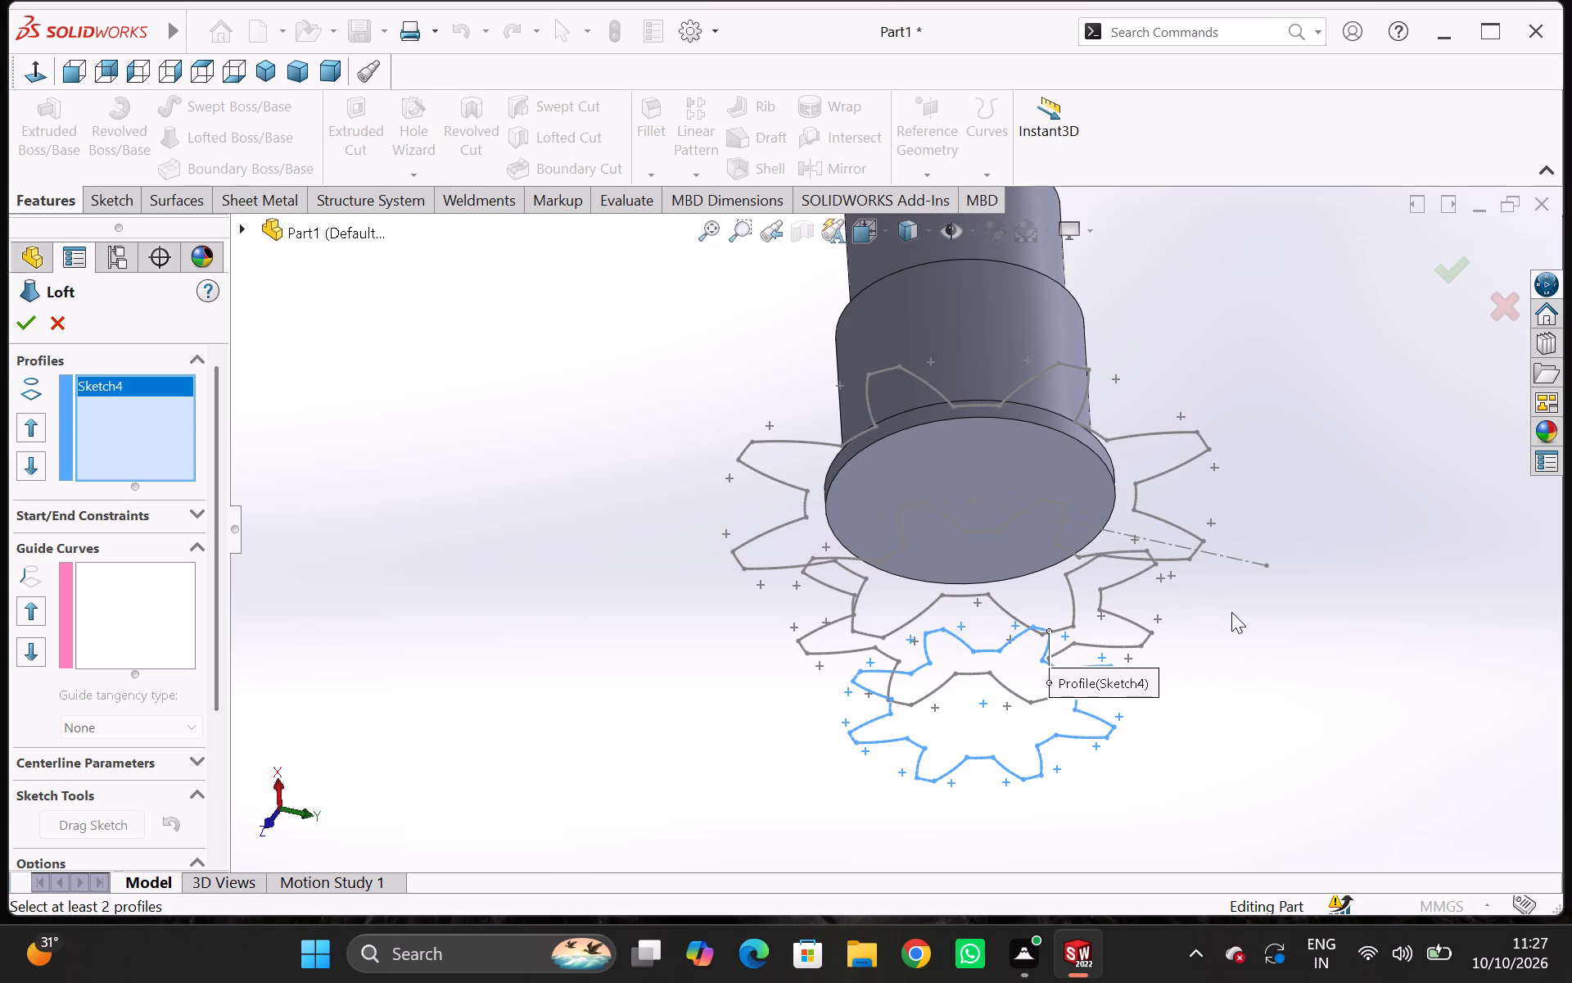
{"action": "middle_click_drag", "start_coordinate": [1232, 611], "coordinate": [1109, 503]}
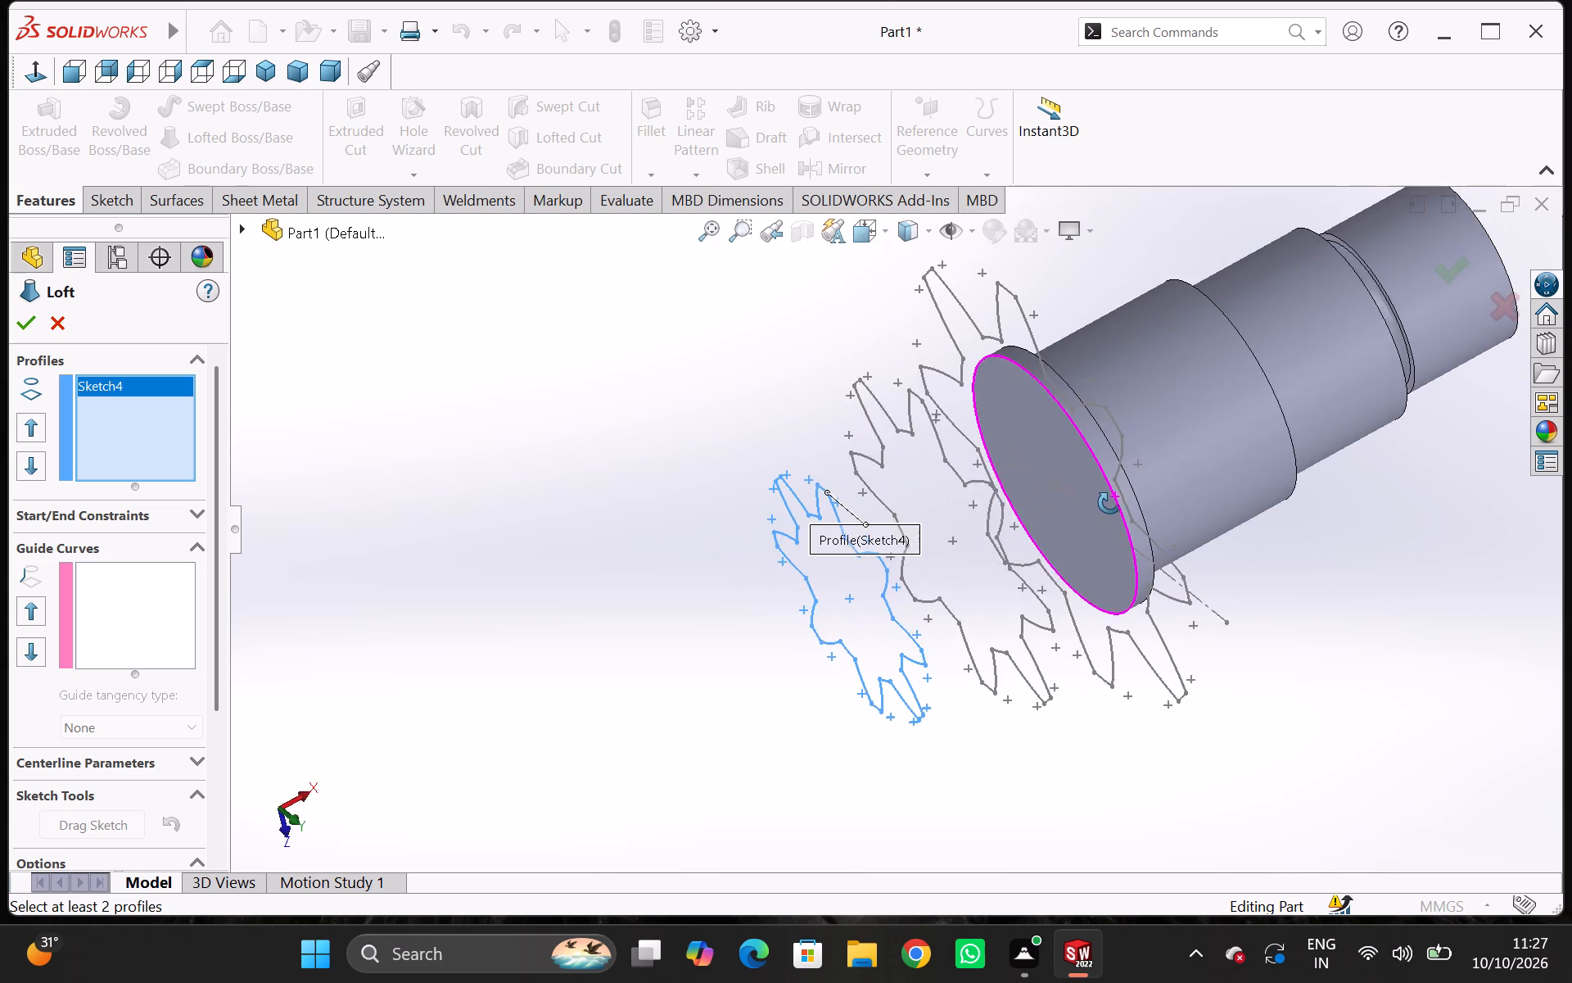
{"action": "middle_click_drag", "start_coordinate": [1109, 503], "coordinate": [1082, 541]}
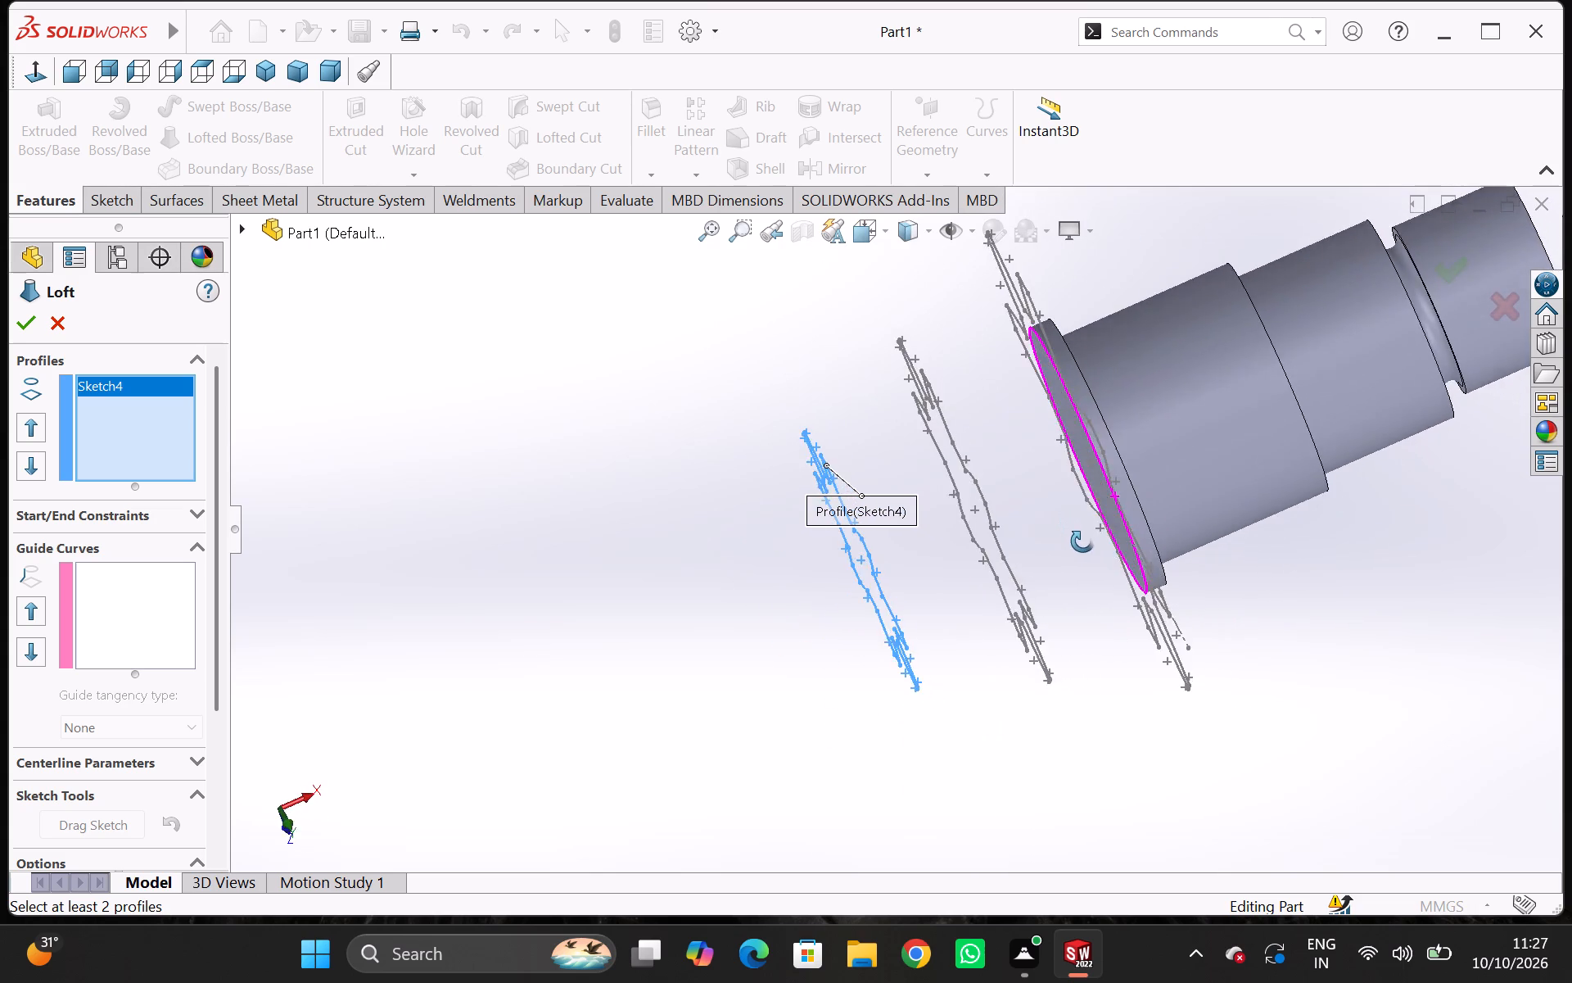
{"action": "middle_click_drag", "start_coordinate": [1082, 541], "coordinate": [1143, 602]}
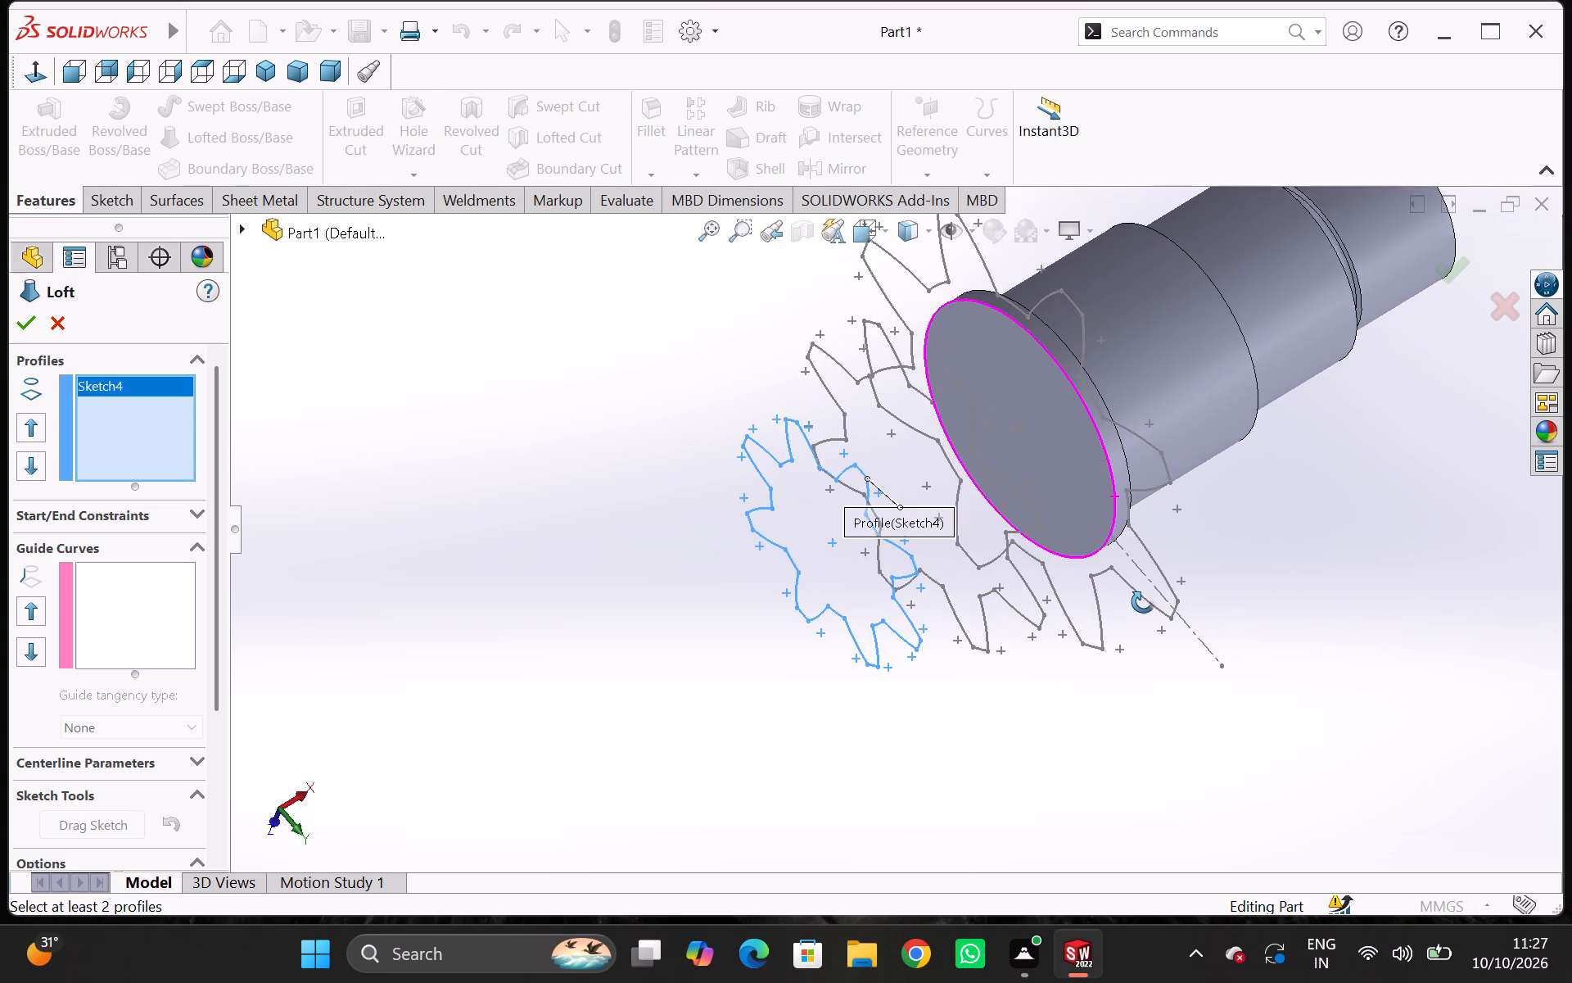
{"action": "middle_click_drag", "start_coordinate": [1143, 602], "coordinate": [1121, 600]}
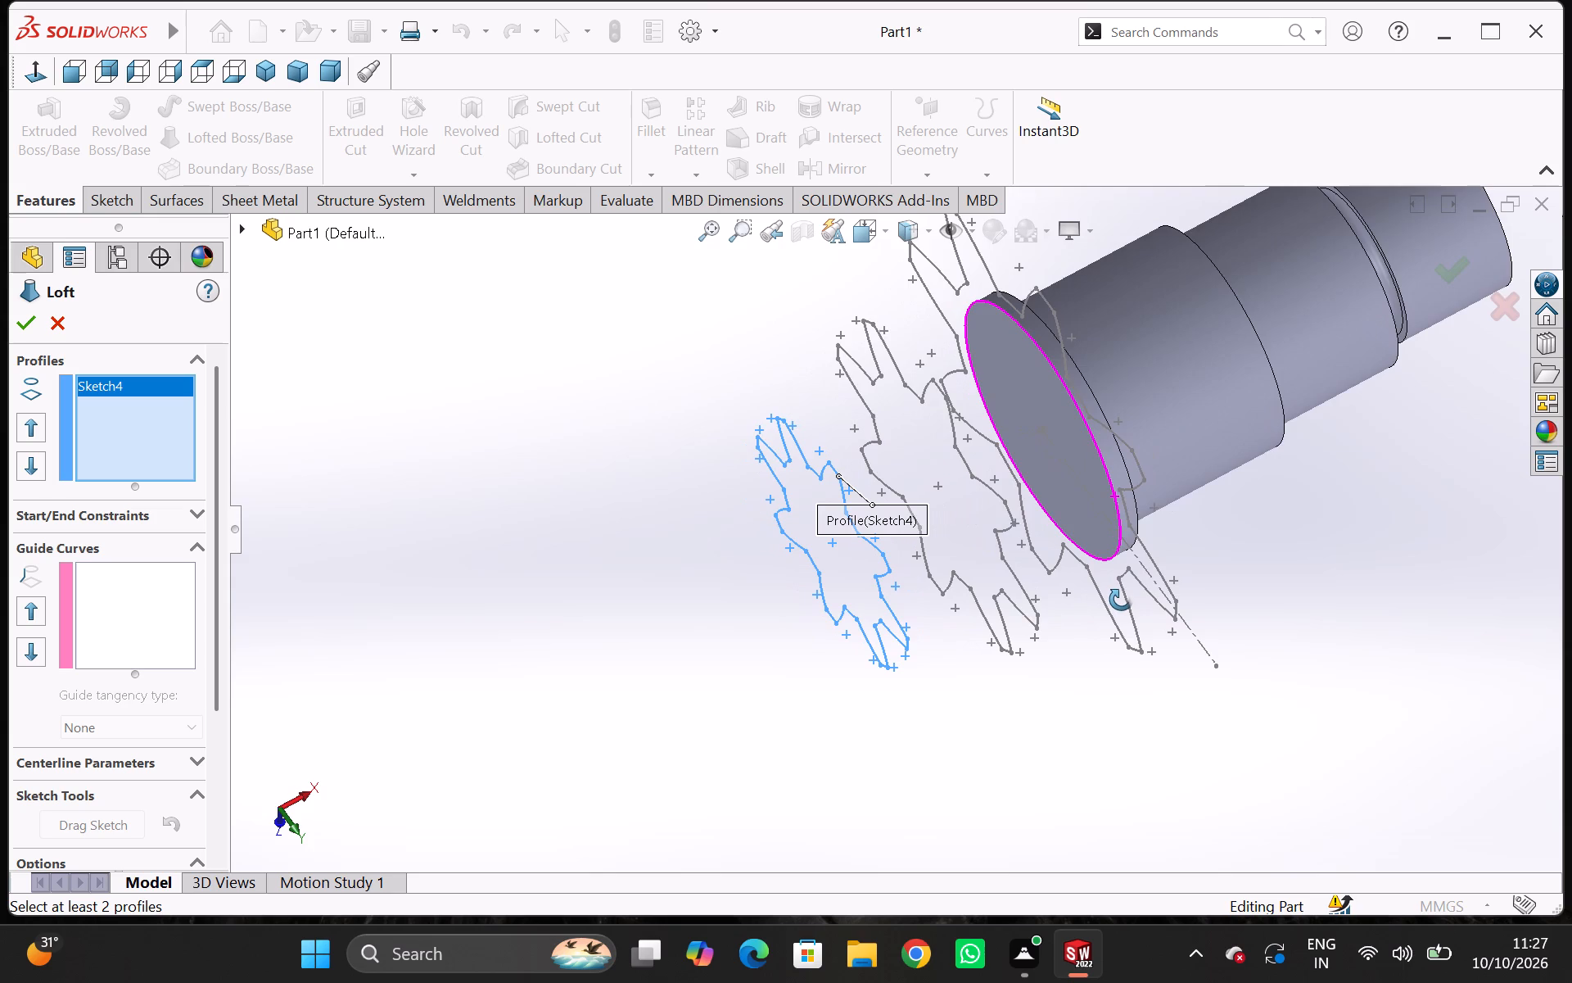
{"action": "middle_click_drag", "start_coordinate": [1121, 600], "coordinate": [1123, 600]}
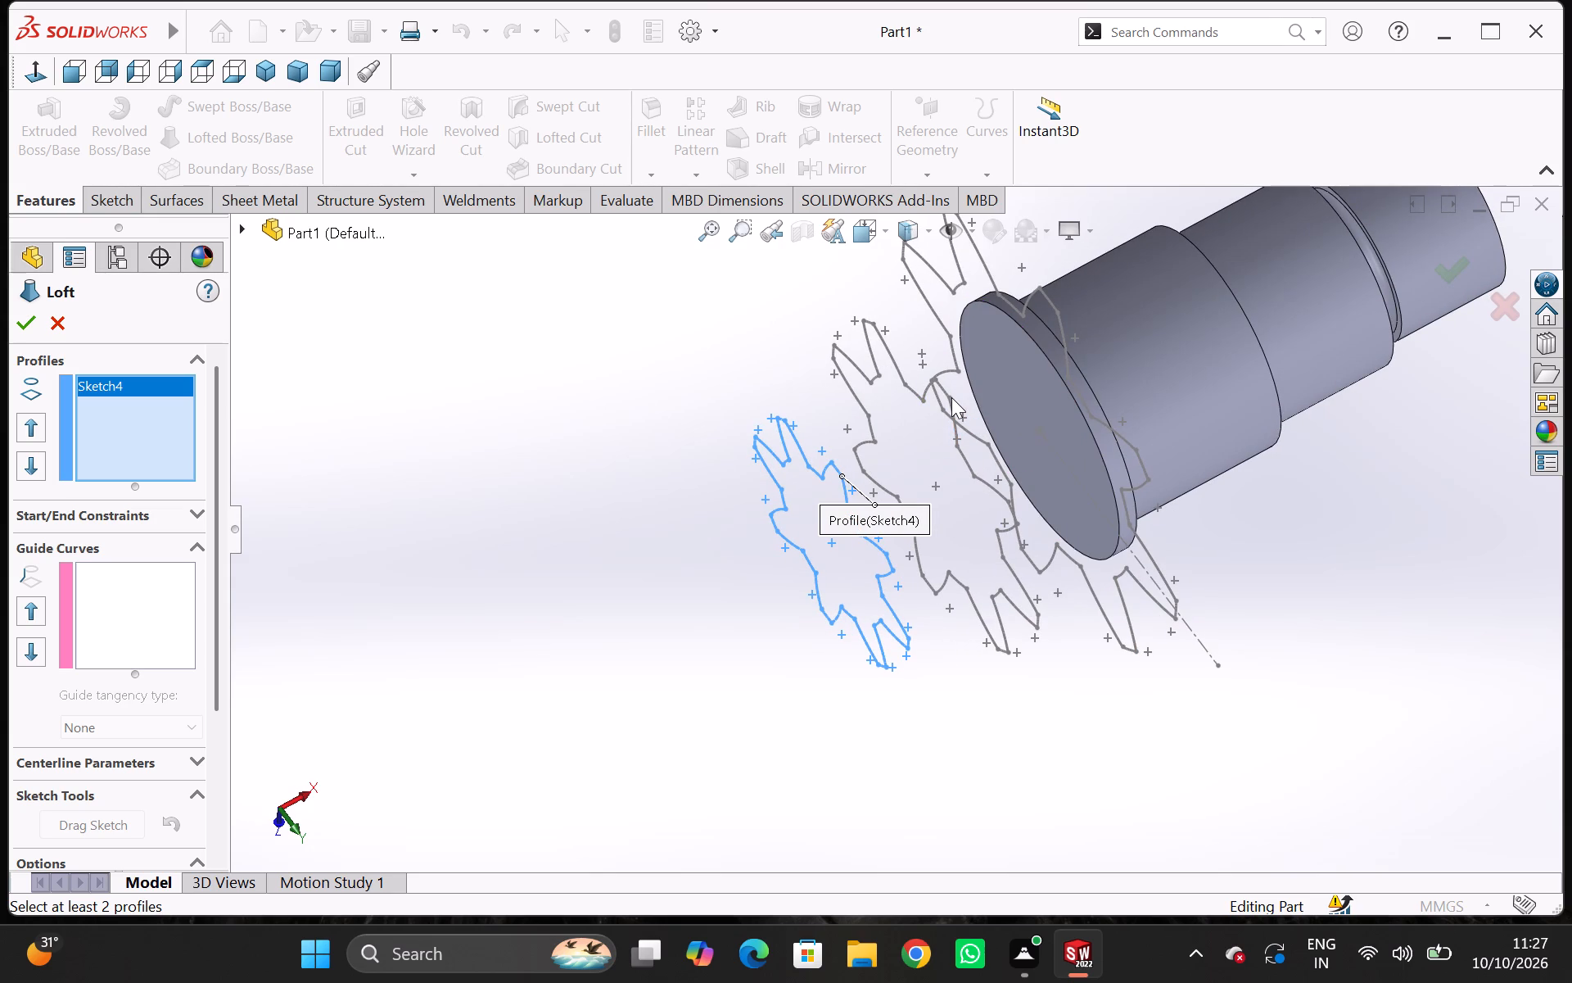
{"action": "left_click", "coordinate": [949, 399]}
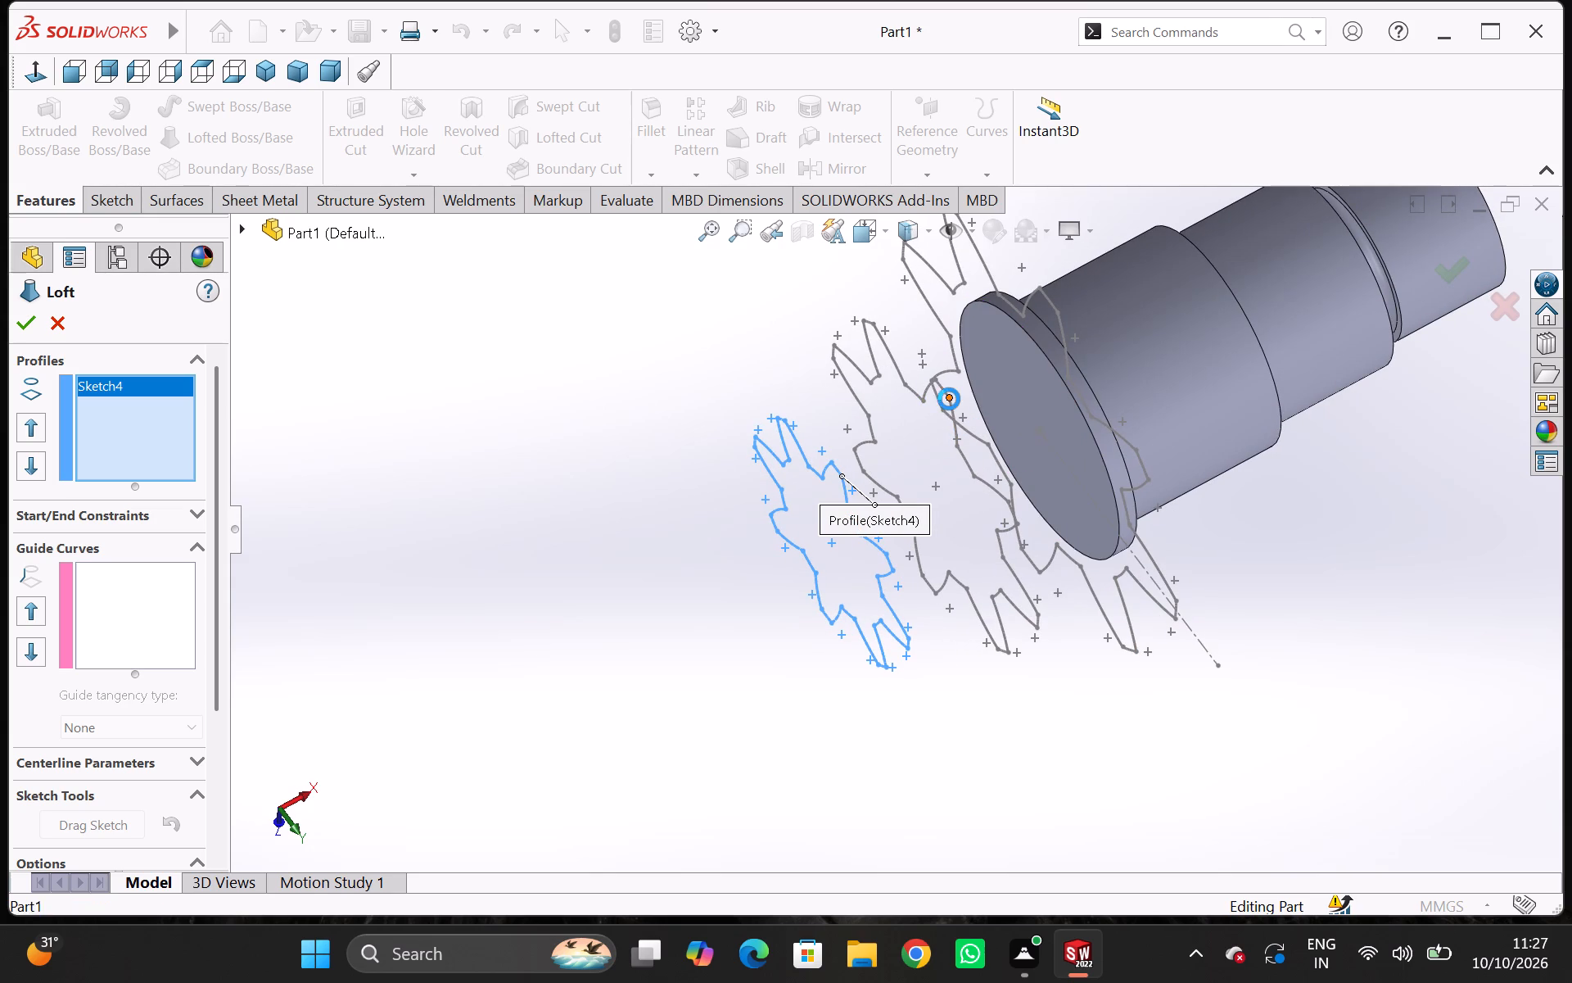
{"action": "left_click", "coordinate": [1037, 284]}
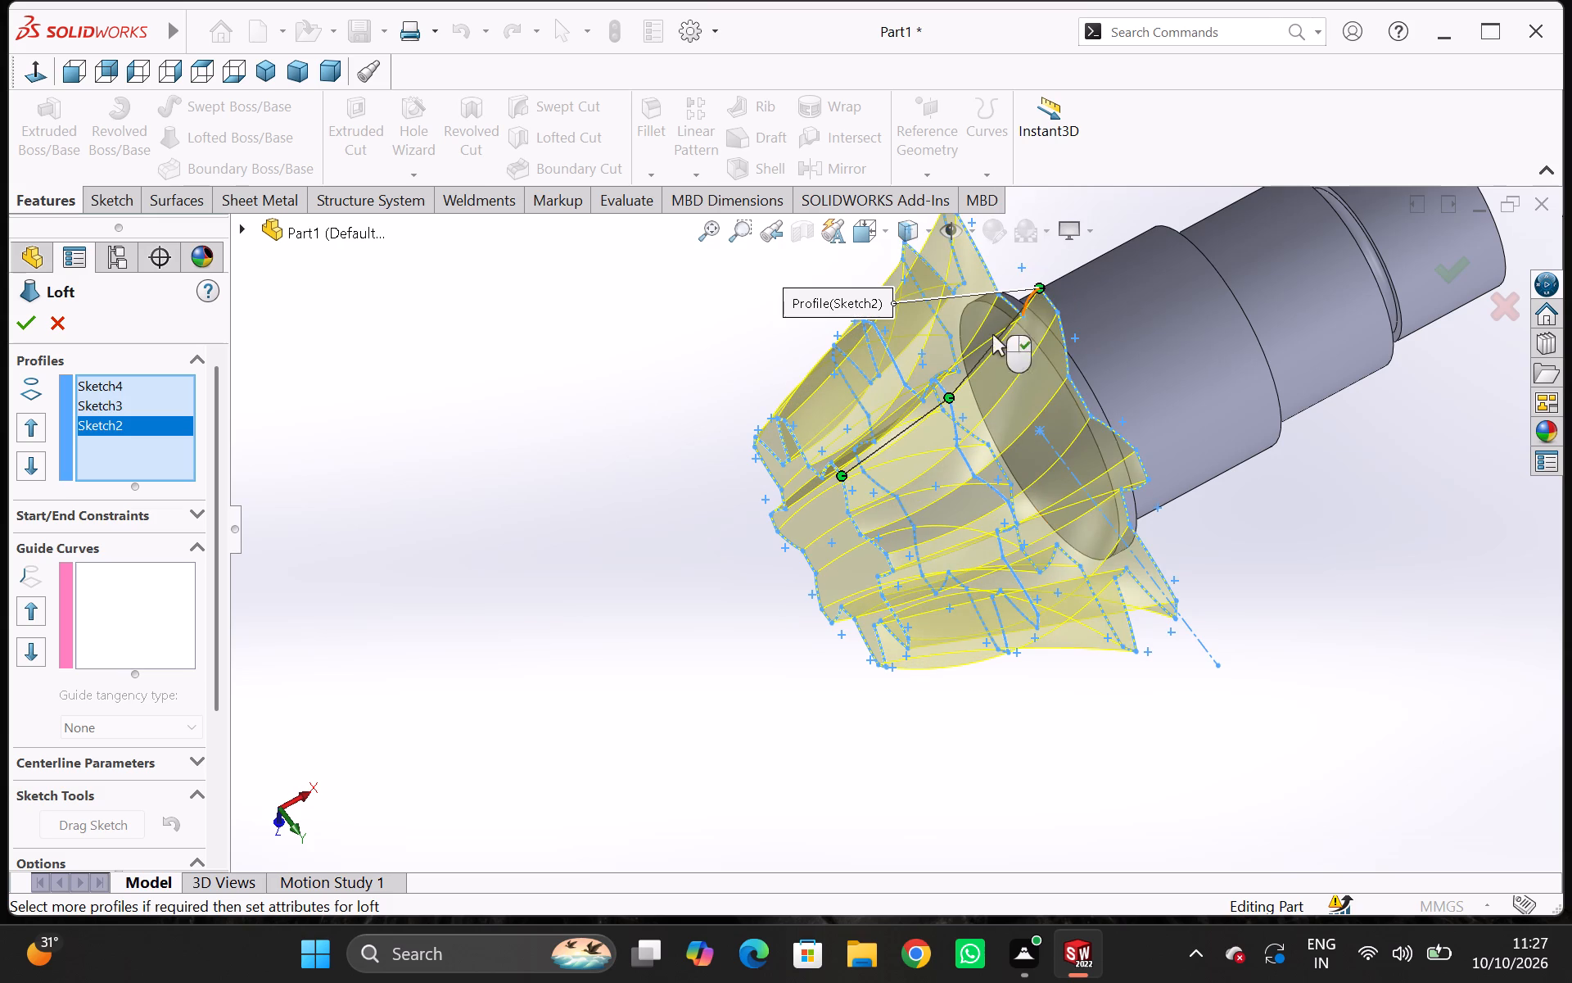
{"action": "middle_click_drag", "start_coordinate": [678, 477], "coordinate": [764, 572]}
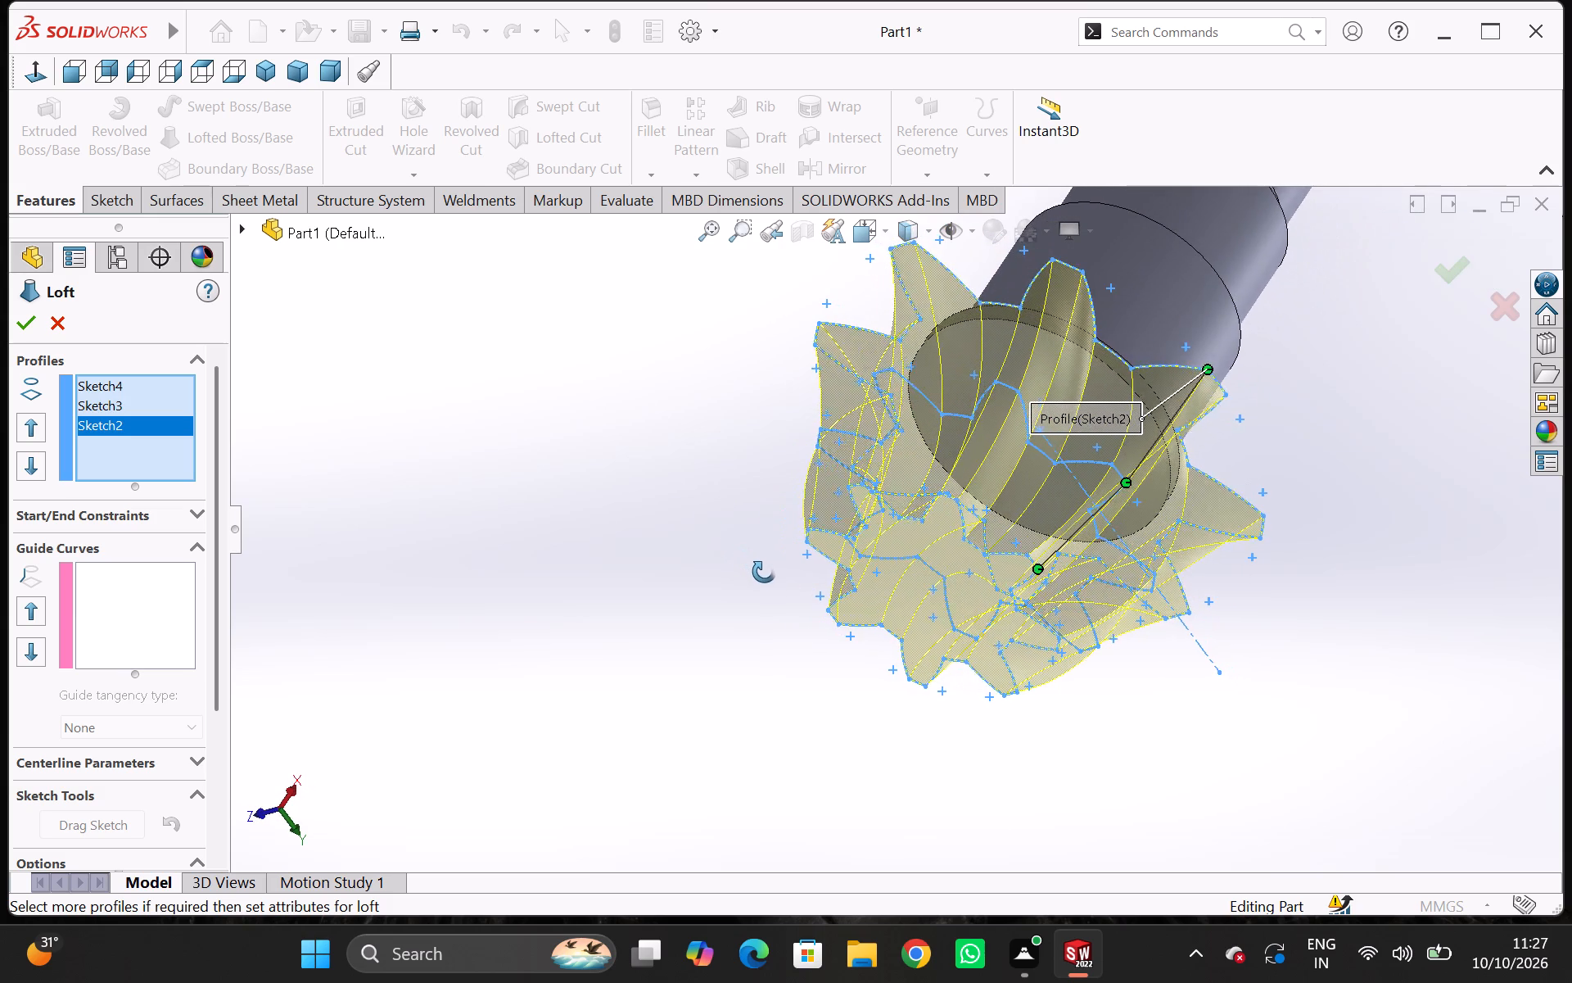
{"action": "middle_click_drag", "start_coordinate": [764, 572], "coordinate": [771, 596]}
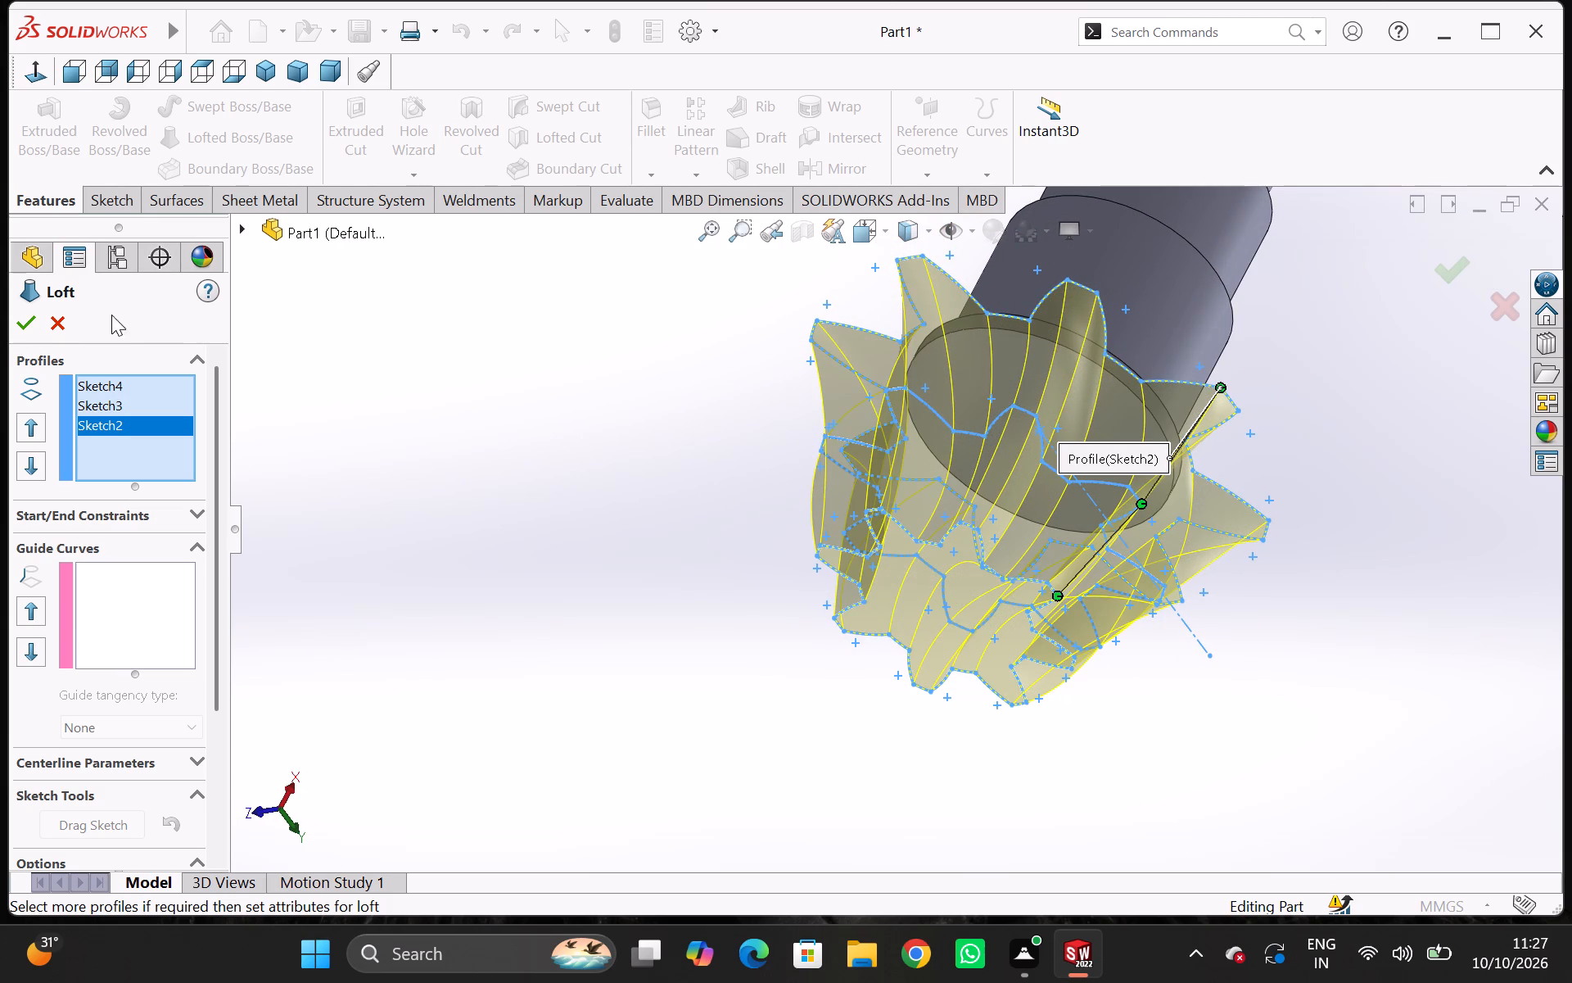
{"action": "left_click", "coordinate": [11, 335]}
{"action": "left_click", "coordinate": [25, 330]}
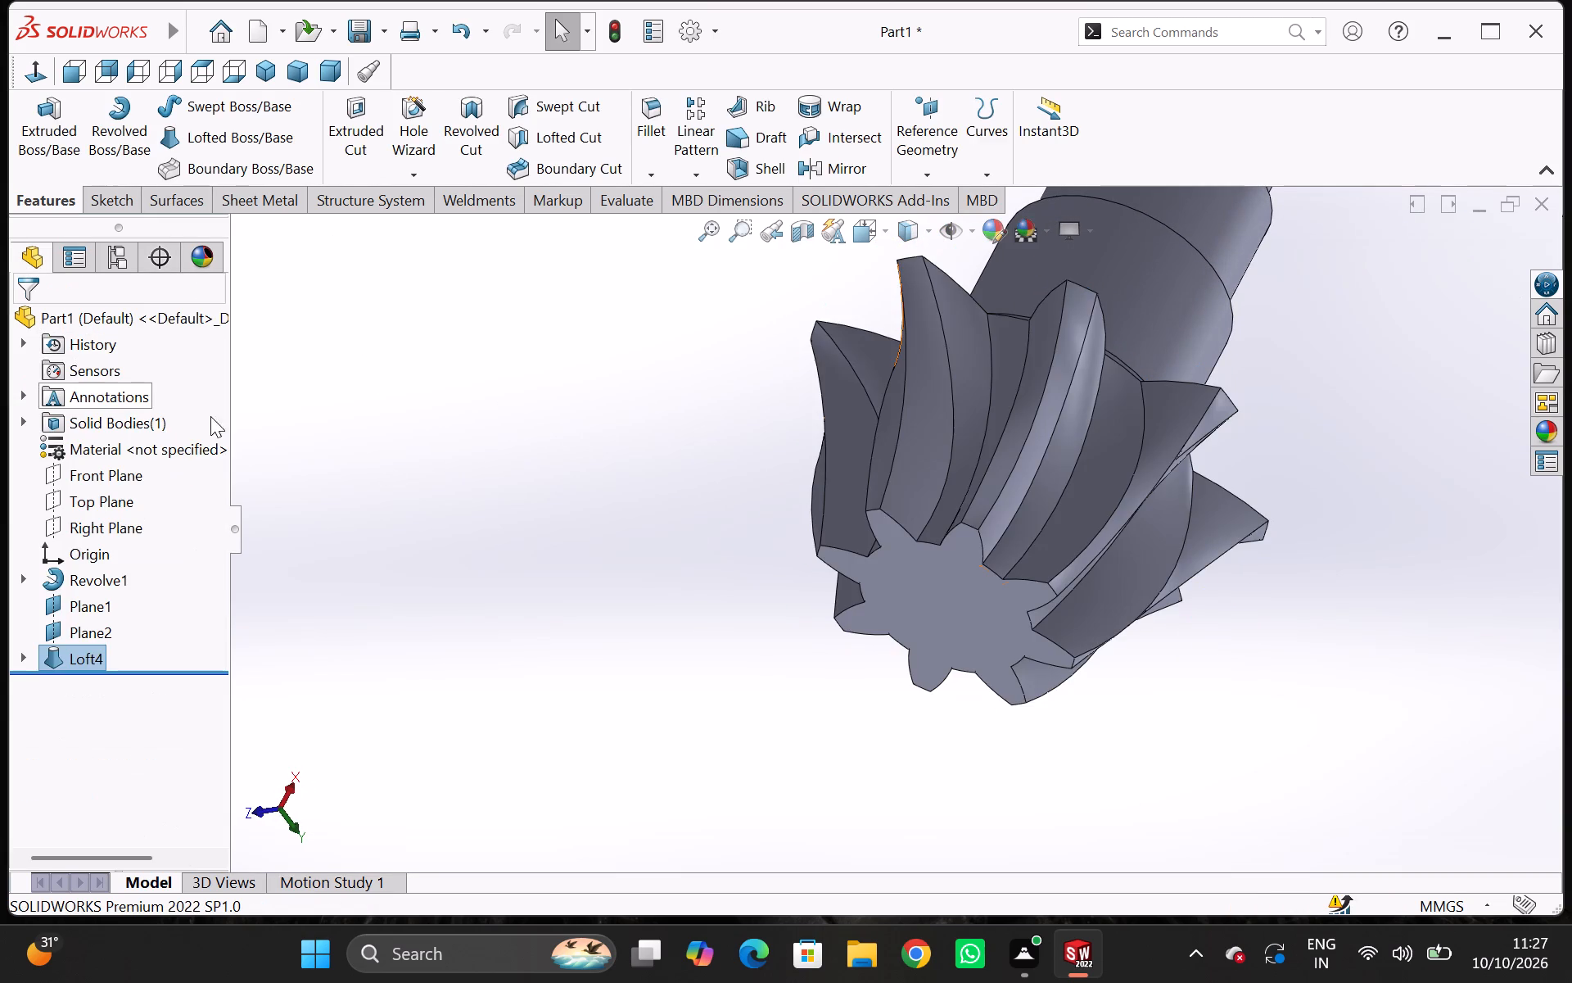
Examine the lofted gear and shaft from the side and from the small end, checking the twist and curvature of the teeth.
{"action": "middle_click_drag", "start_coordinate": [629, 466], "coordinate": [628, 527]}
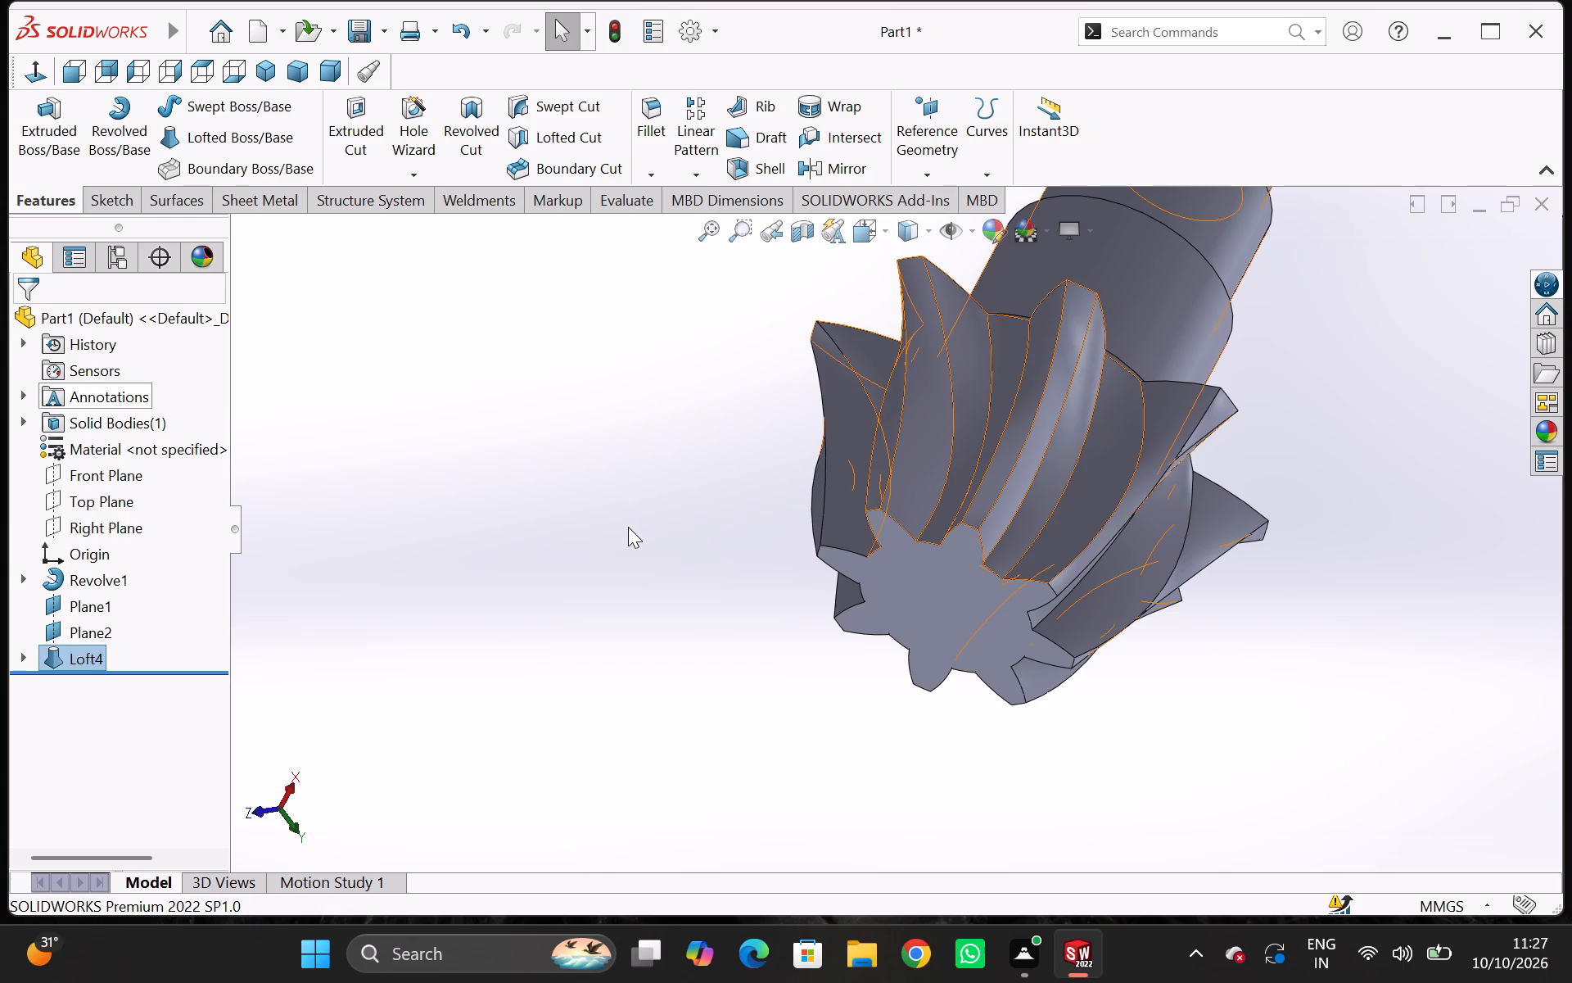
{"action": "middle_click_drag", "start_coordinate": [628, 527], "coordinate": [604, 527]}
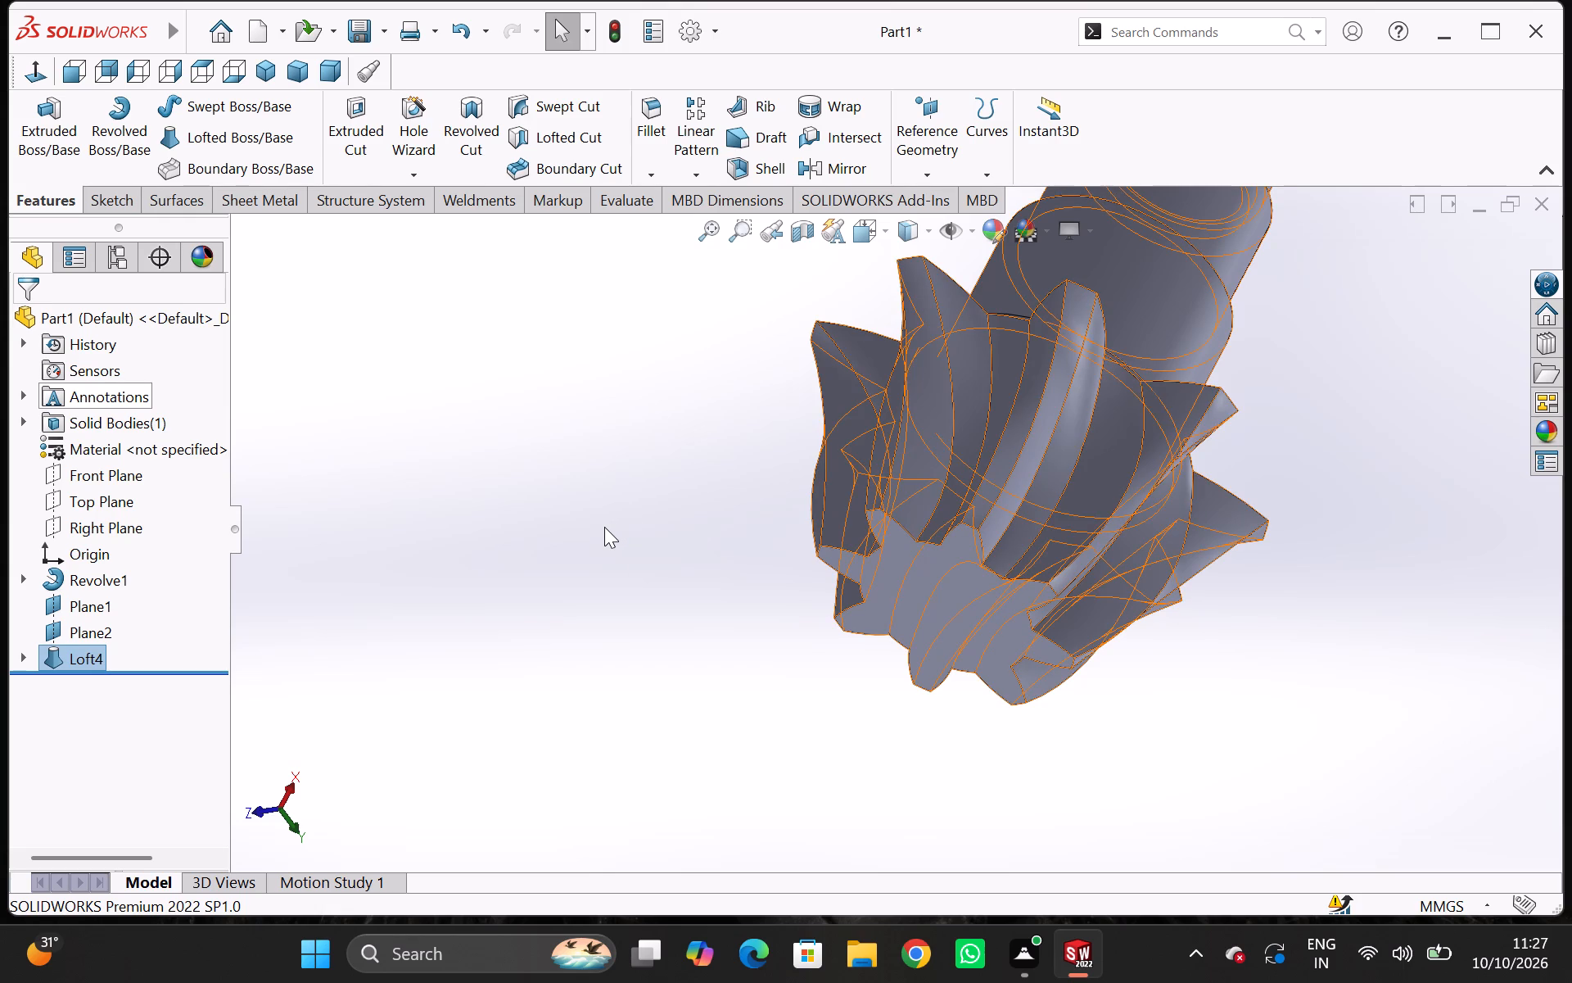
{"action": "middle_click_drag", "start_coordinate": [604, 527], "coordinate": [539, 490]}
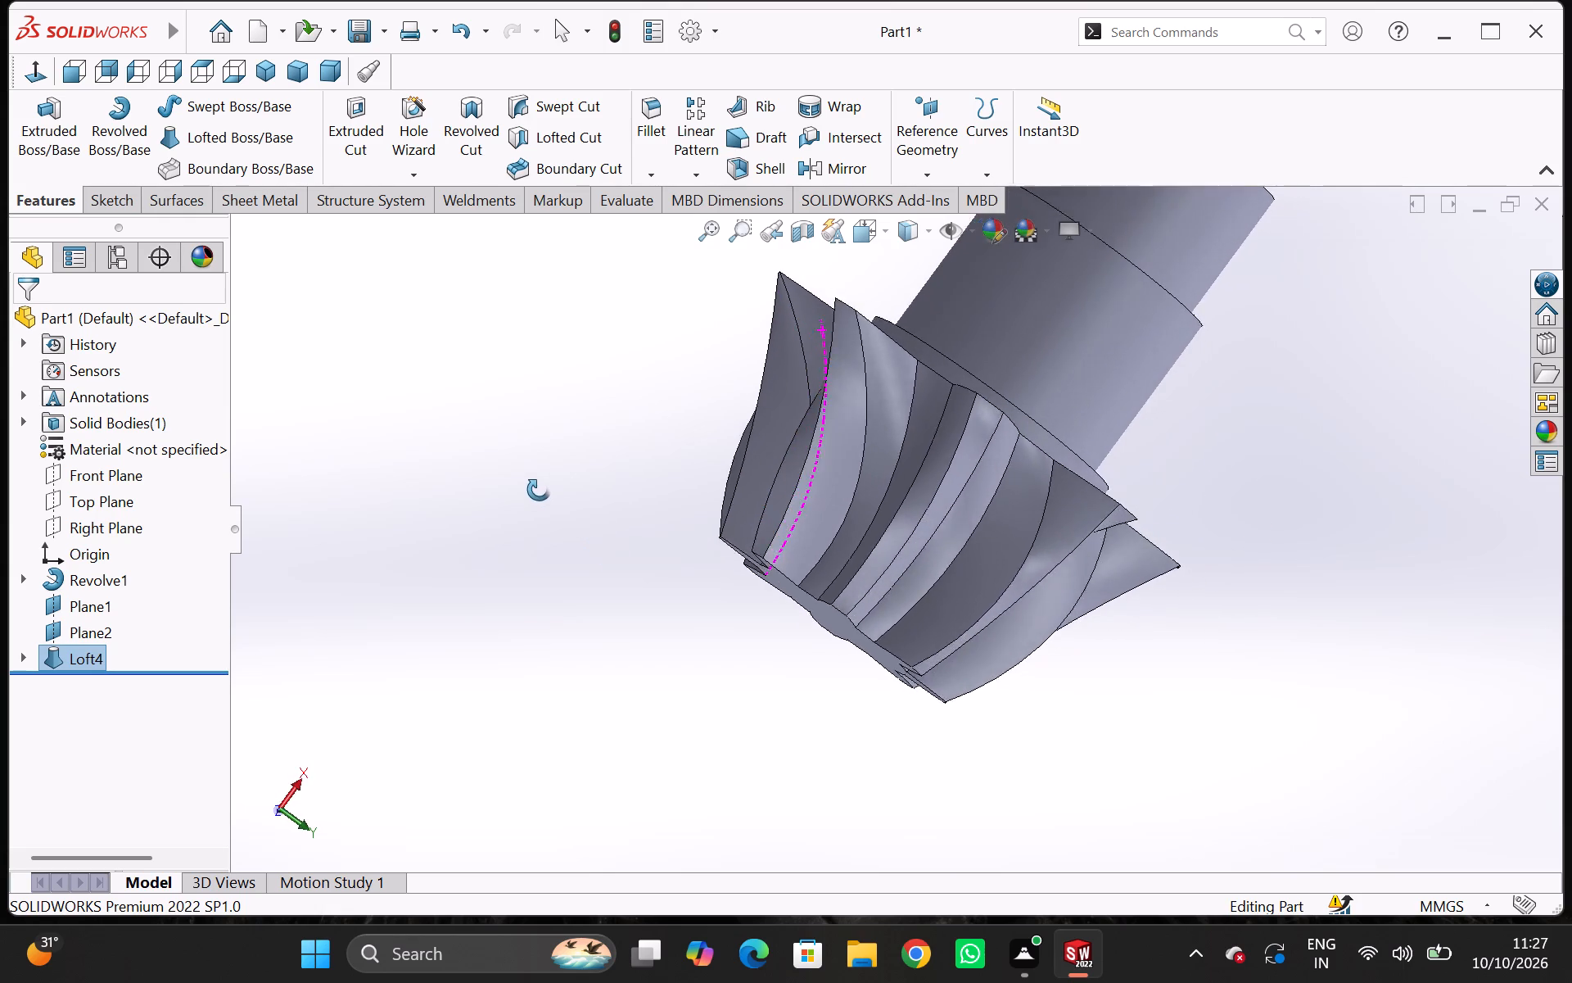
{"action": "middle_click_drag", "start_coordinate": [539, 490], "coordinate": [527, 498]}
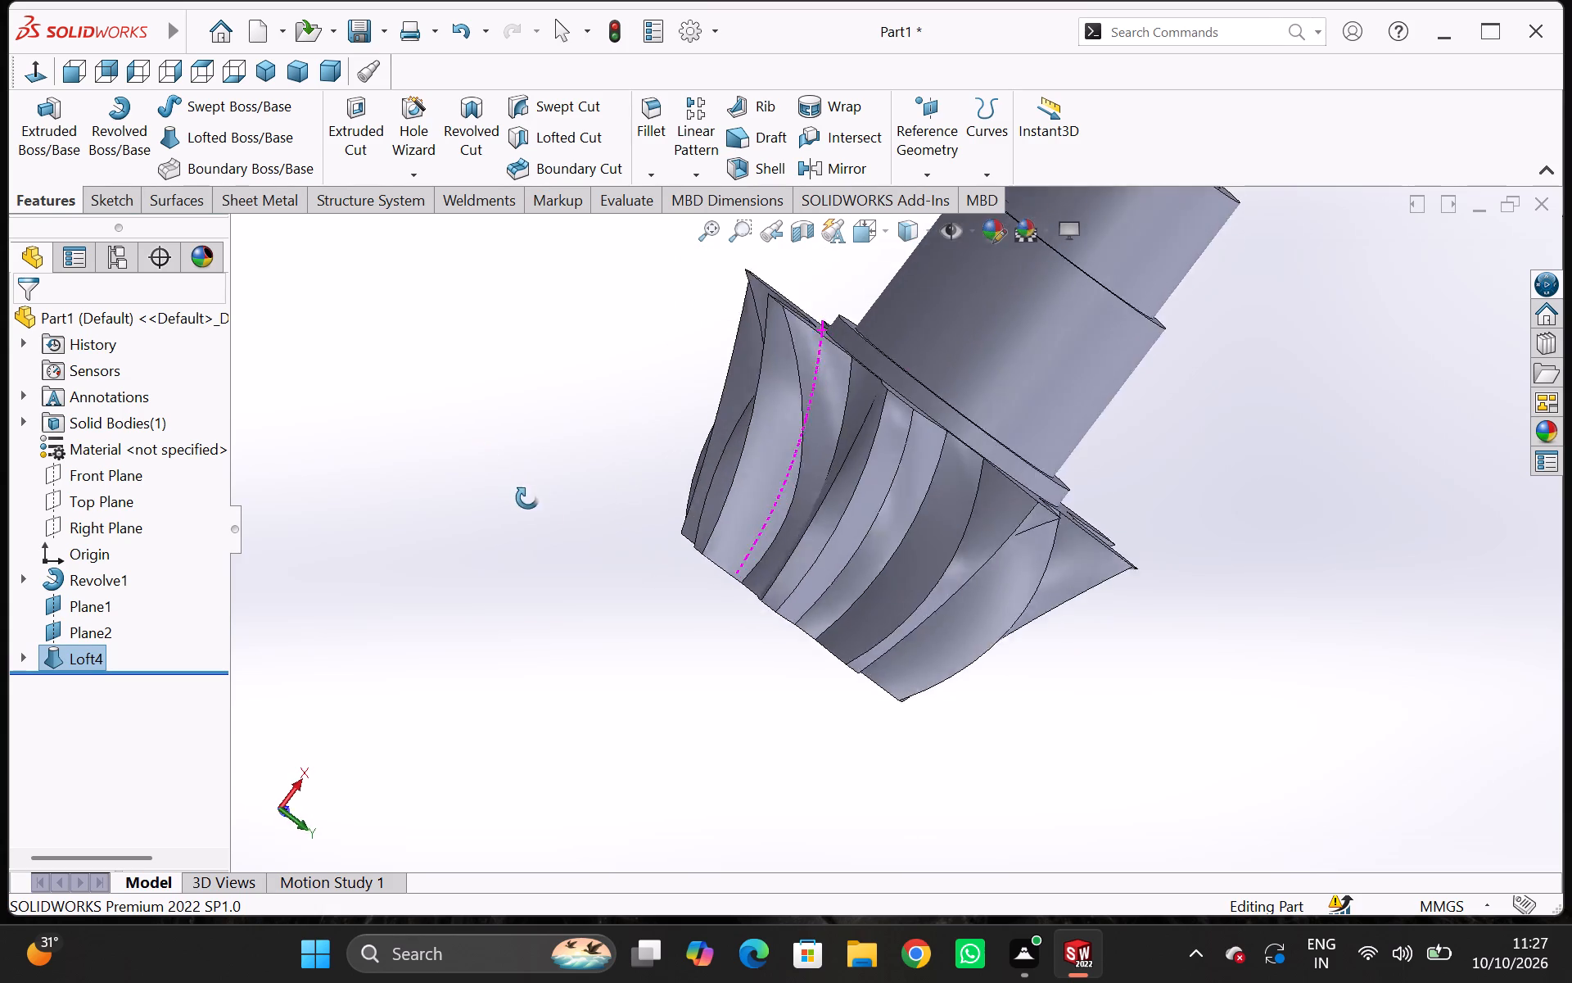
{"action": "middle_click_drag", "start_coordinate": [527, 498], "coordinate": [716, 718]}
{"action": "scroll", "coordinate": [743, 682], "scroll_direction": "down", "scroll_amount": 3}
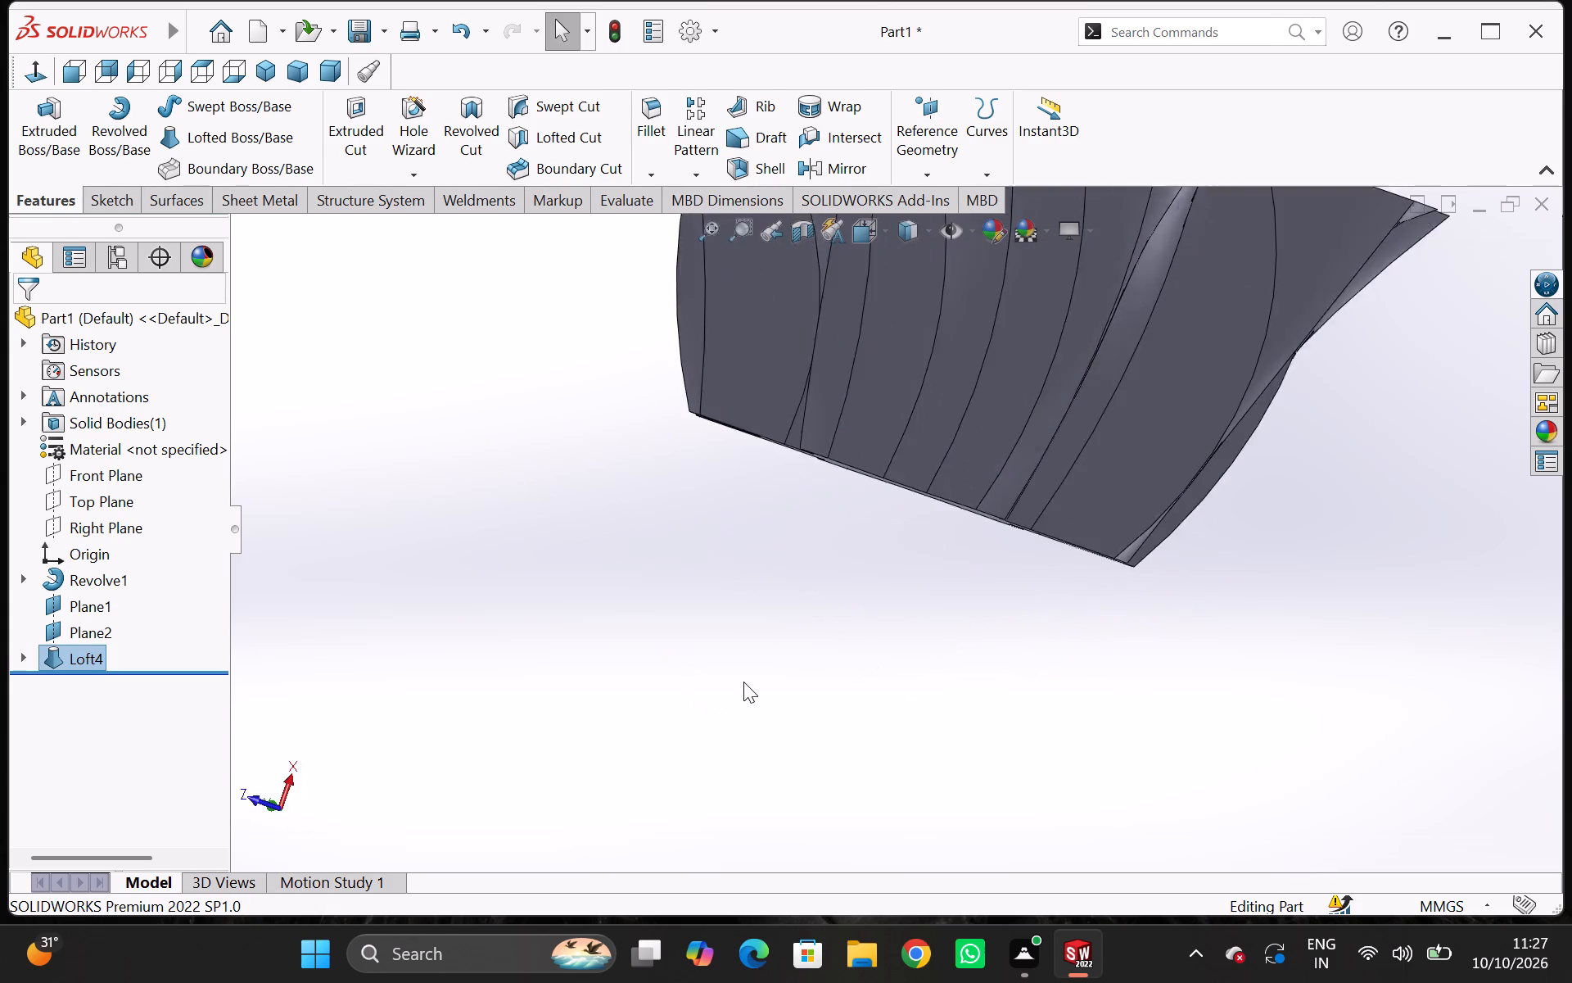
{"action": "scroll", "coordinate": [743, 682], "scroll_direction": "up", "scroll_amount": 5}
{"action": "scroll", "coordinate": [807, 608], "scroll_direction": "up", "scroll_amount": 4}
{"action": "middle_click_drag", "start_coordinate": [1050, 623], "coordinate": [830, 552]}
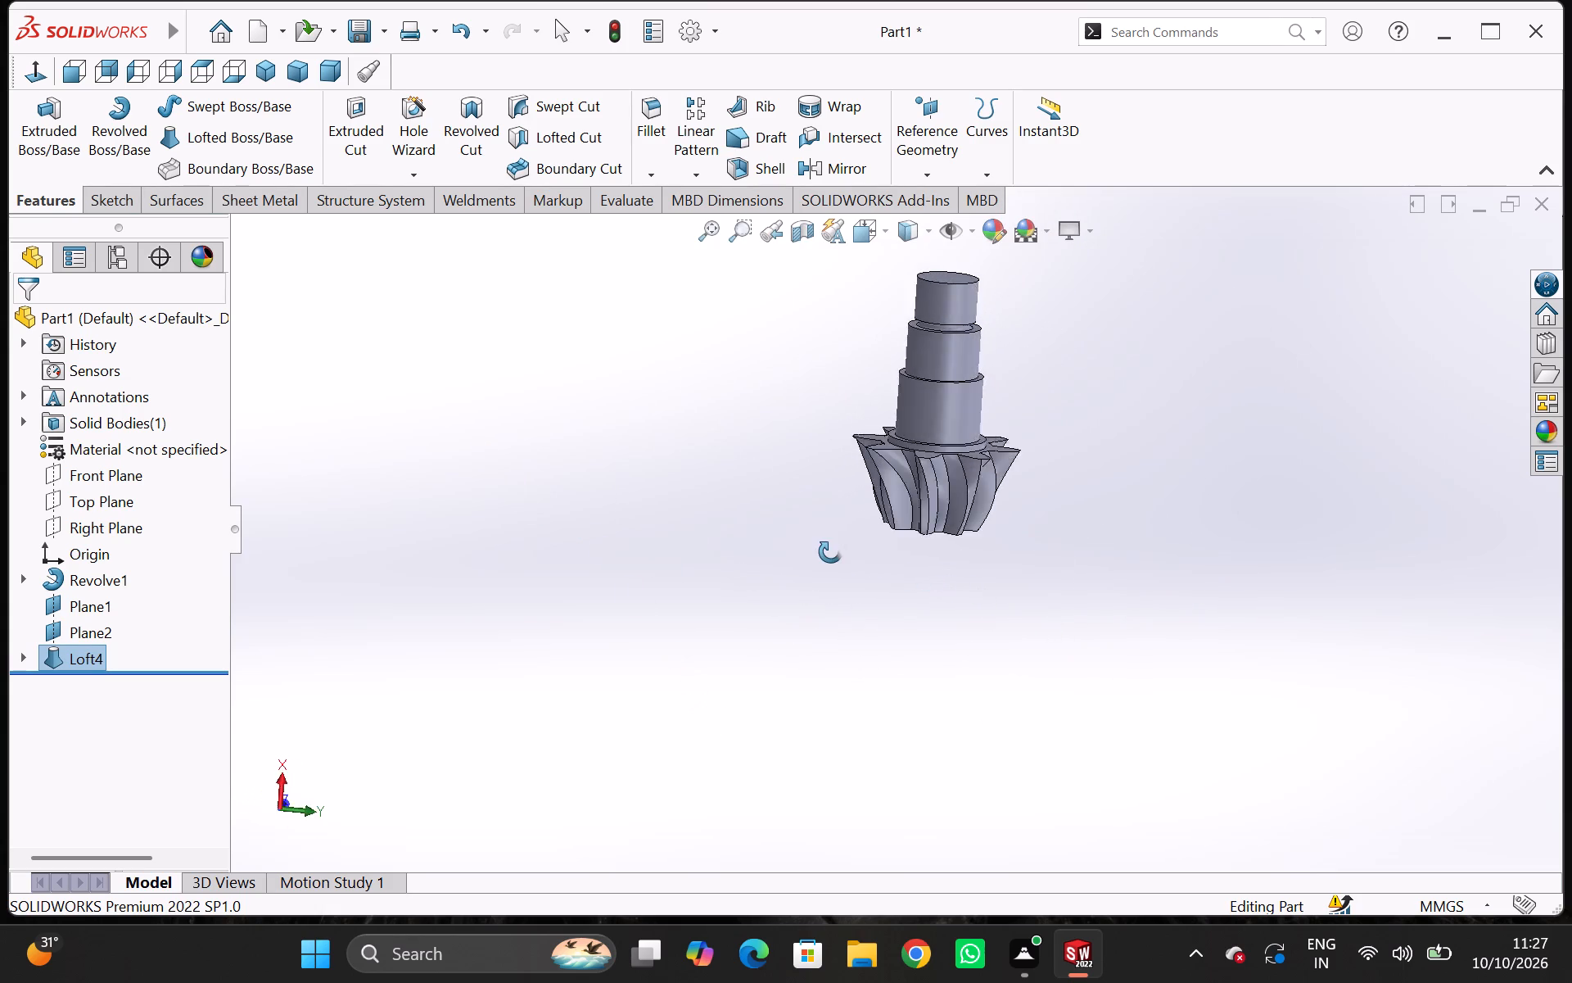
{"action": "middle_click_drag", "start_coordinate": [830, 552], "coordinate": [756, 363]}
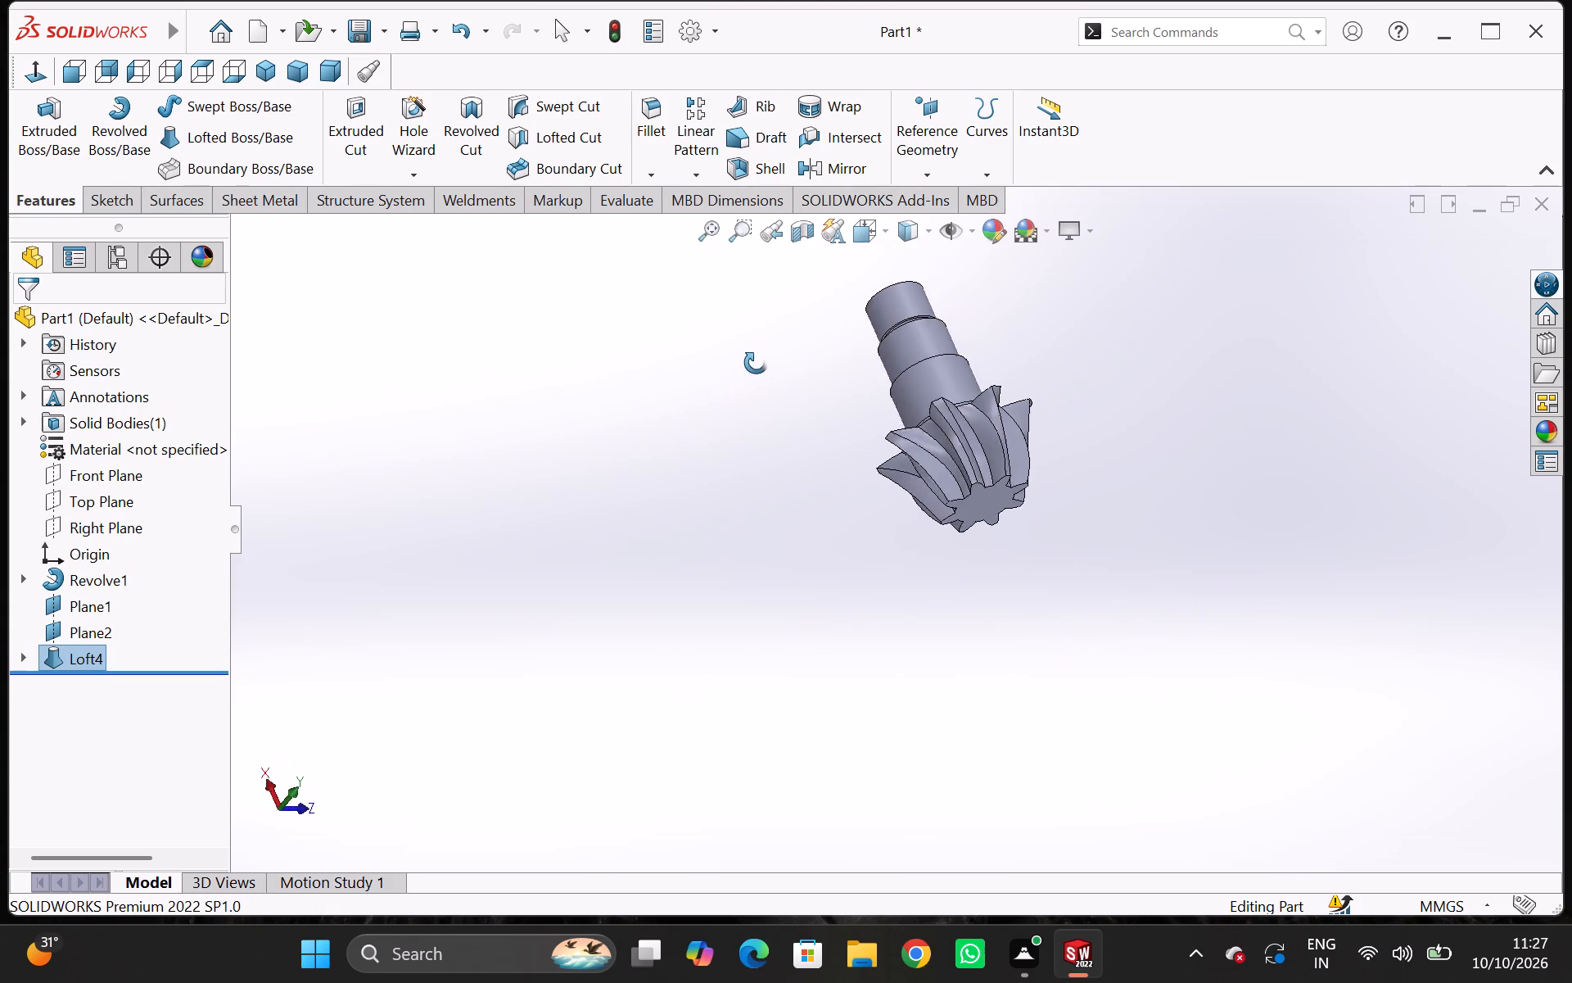
{"action": "middle_click_drag", "start_coordinate": [756, 363], "coordinate": [854, 293]}
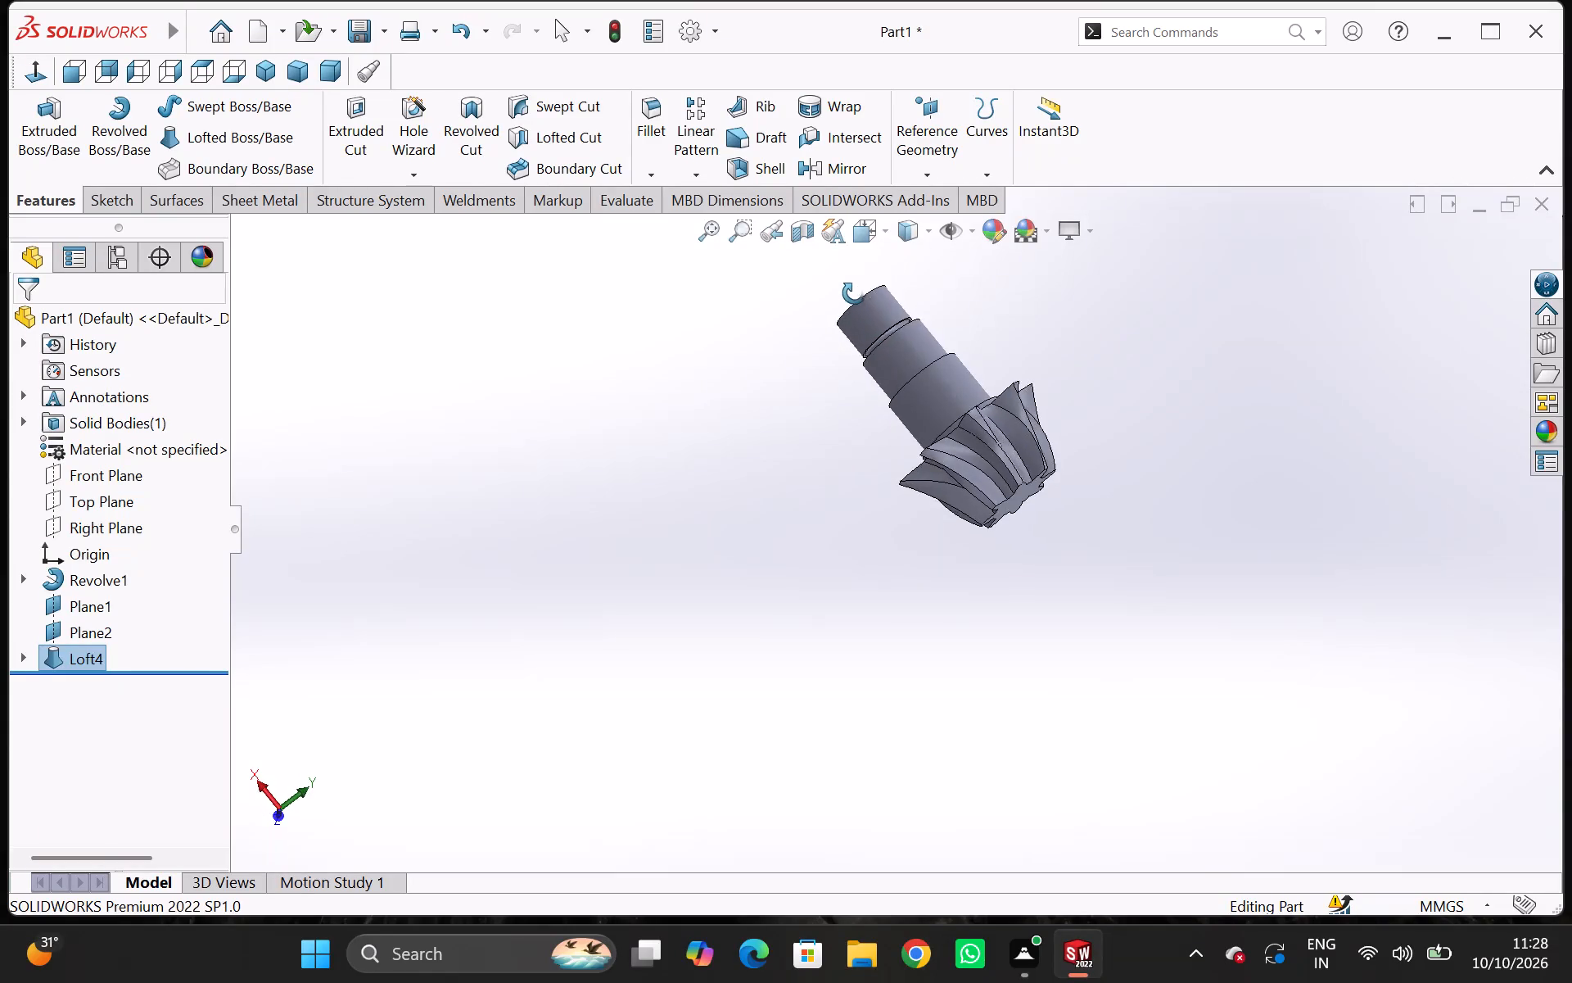
{"action": "middle_click_drag", "start_coordinate": [854, 293], "coordinate": [1328, 530]}
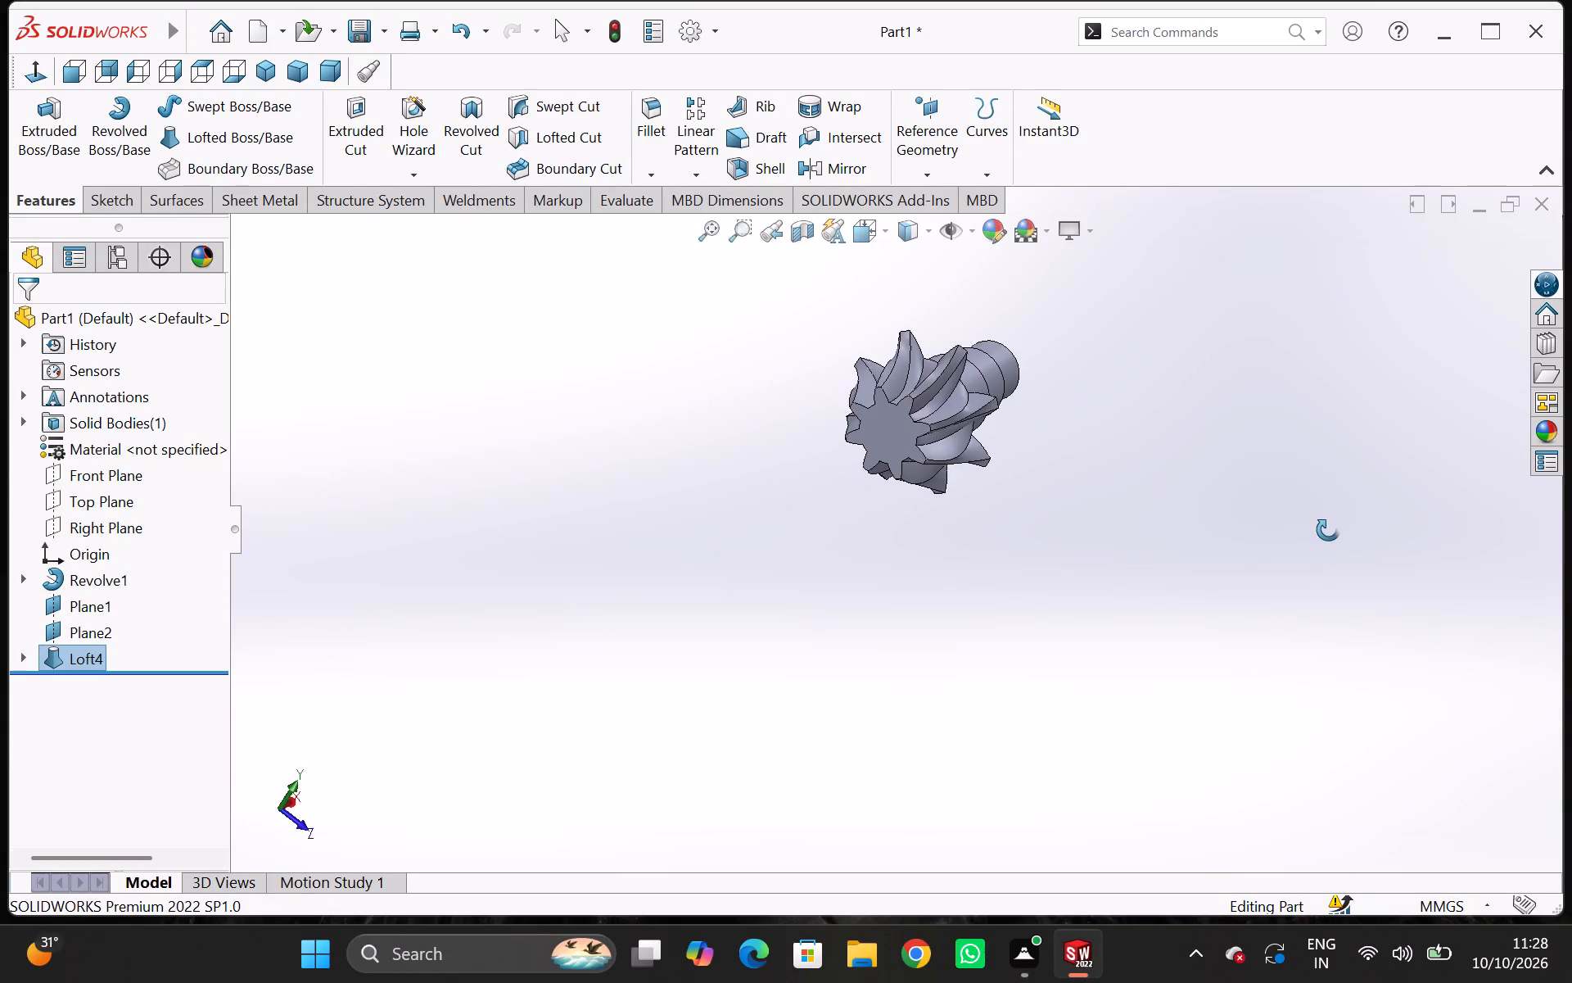
{"action": "middle_click_drag", "start_coordinate": [1328, 530], "coordinate": [1406, 799]}
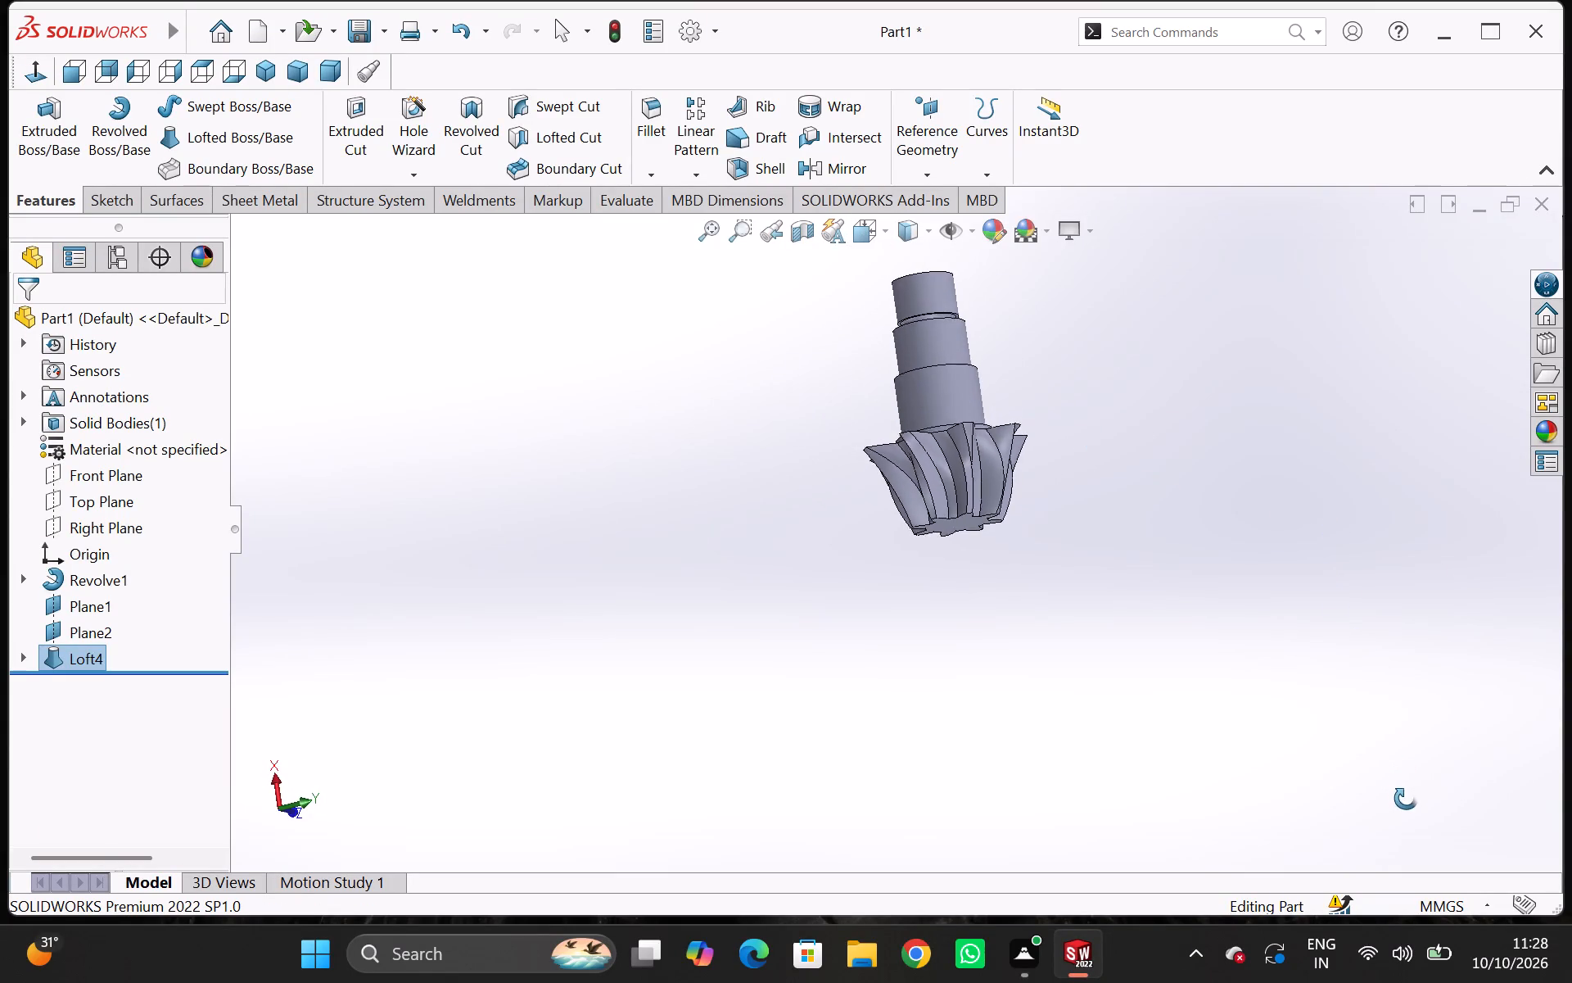
{"action": "middle_click_drag", "start_coordinate": [1406, 799], "coordinate": [1413, 815]}
{"action": "scroll", "coordinate": [1412, 811], "scroll_direction": "up", "scroll_amount": 1}
{"action": "scroll", "coordinate": [1059, 464], "scroll_direction": "down", "scroll_amount": 4}
{"action": "scroll", "coordinate": [1059, 464], "scroll_direction": "up", "scroll_amount": 2}
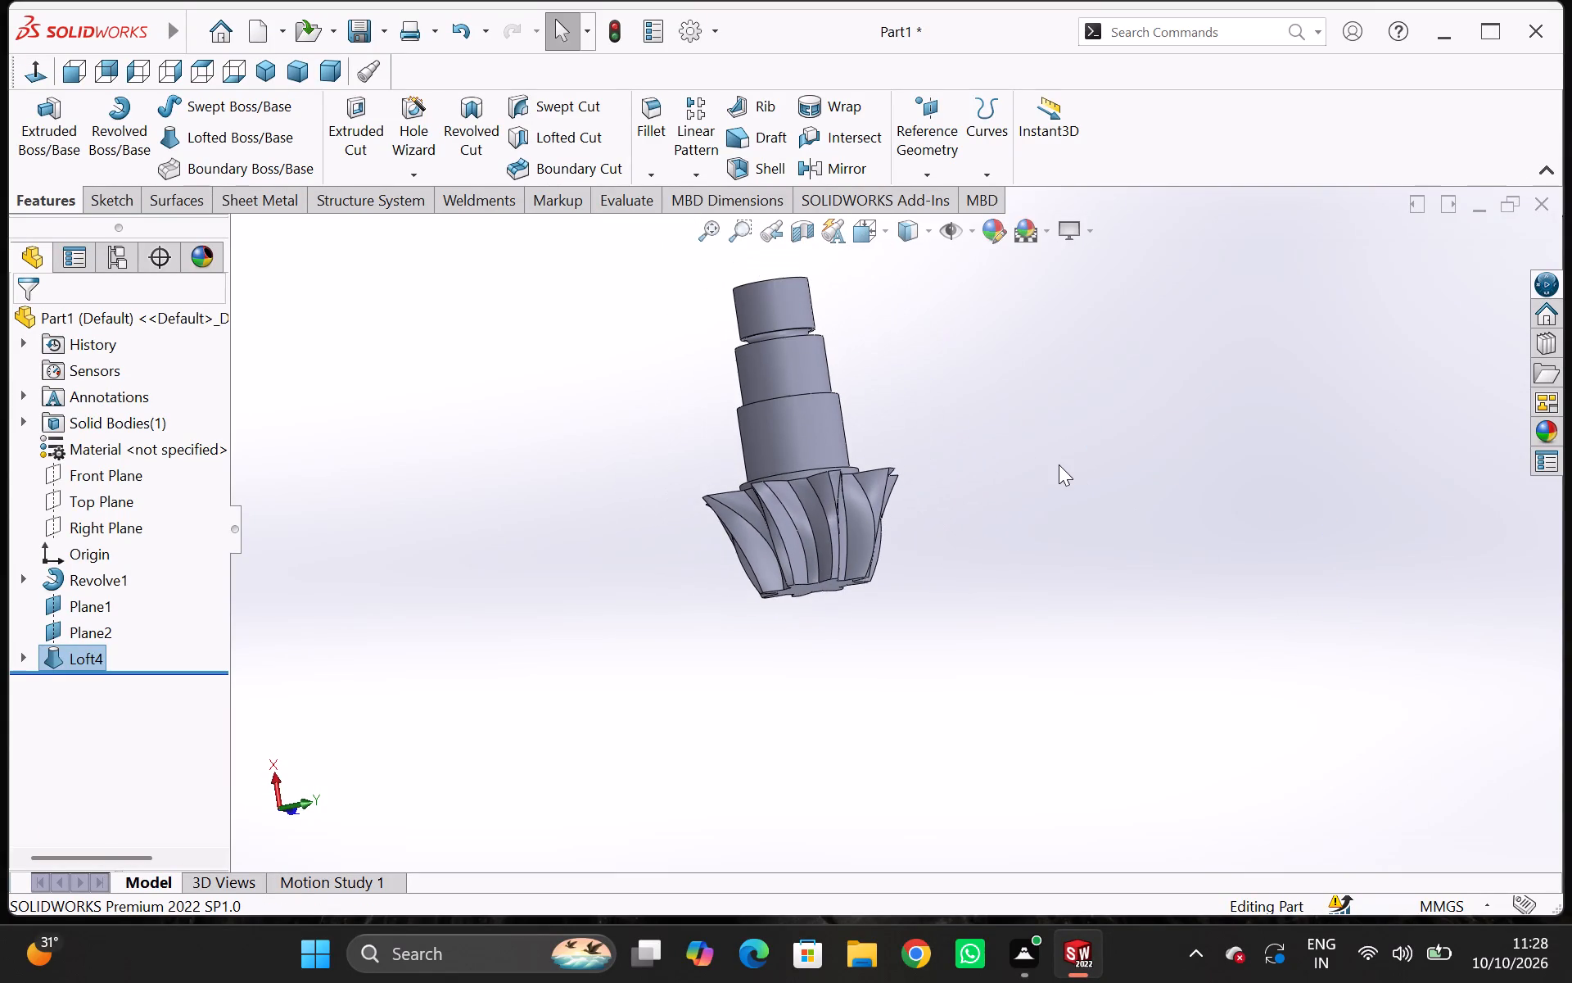
{"action": "scroll", "coordinate": [969, 456], "scroll_direction": "down", "scroll_amount": 3}
{"action": "scroll", "coordinate": [919, 449], "scroll_direction": "up", "scroll_amount": 3}
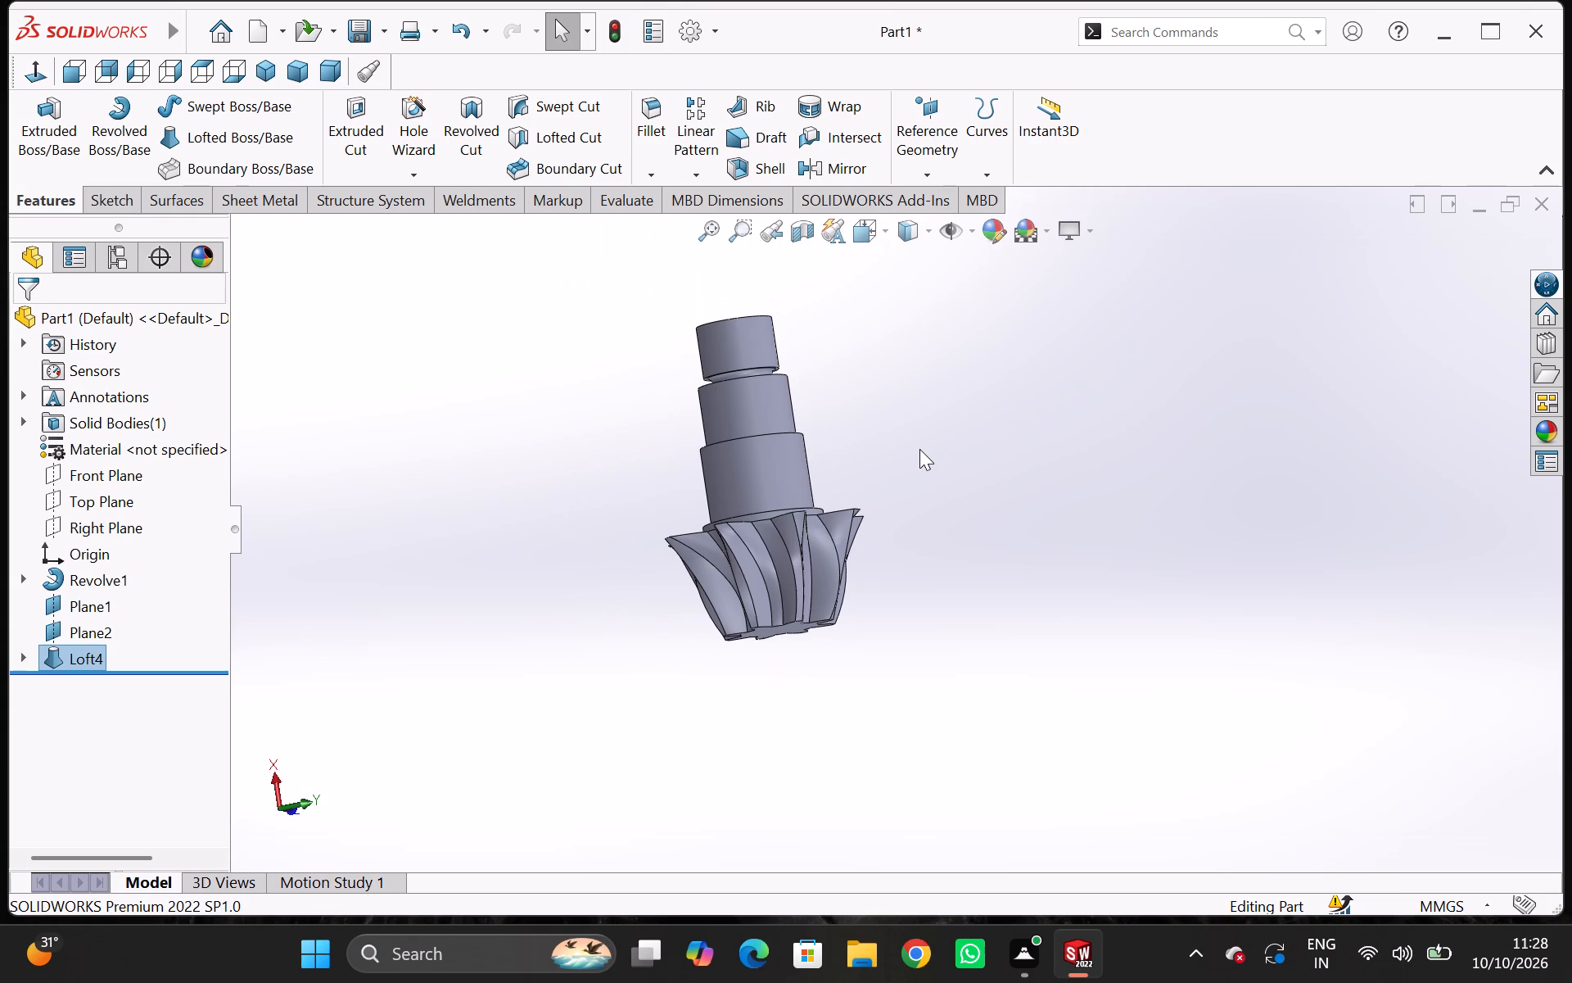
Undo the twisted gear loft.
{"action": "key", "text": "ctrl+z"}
Examine the three gear profiles below the shaft flange from several angles, comparing how their teeth line up.
{"action": "middle_click_drag", "start_coordinate": [752, 677], "coordinate": [788, 664]}
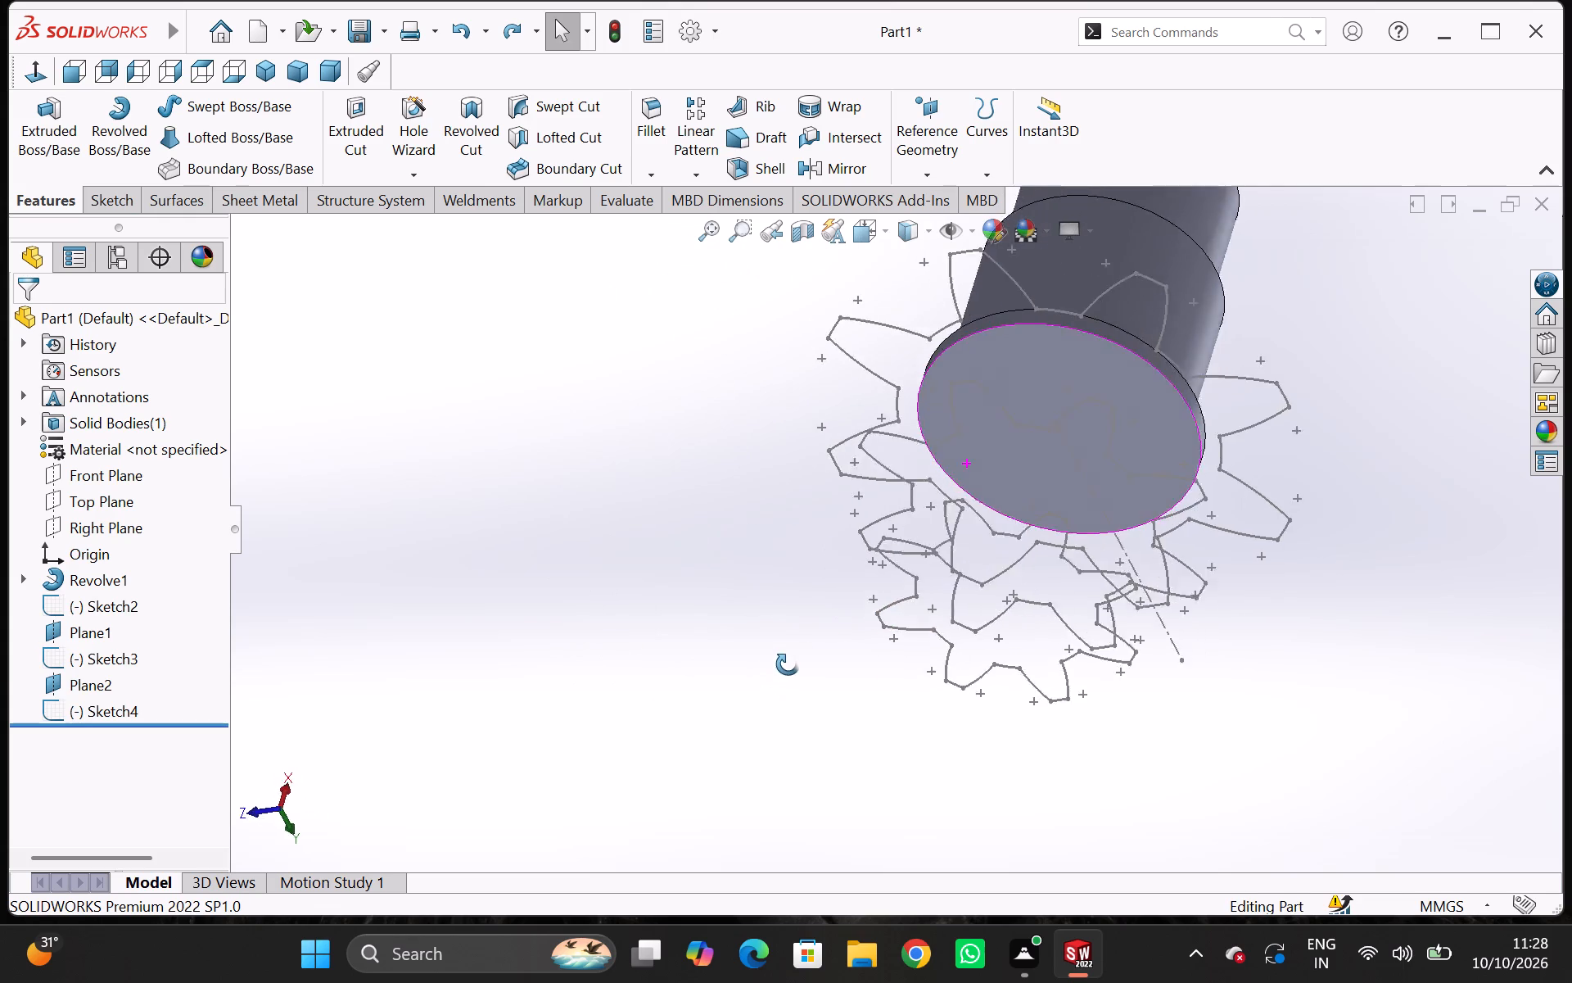
{"action": "middle_click_drag", "start_coordinate": [788, 664], "coordinate": [944, 484]}
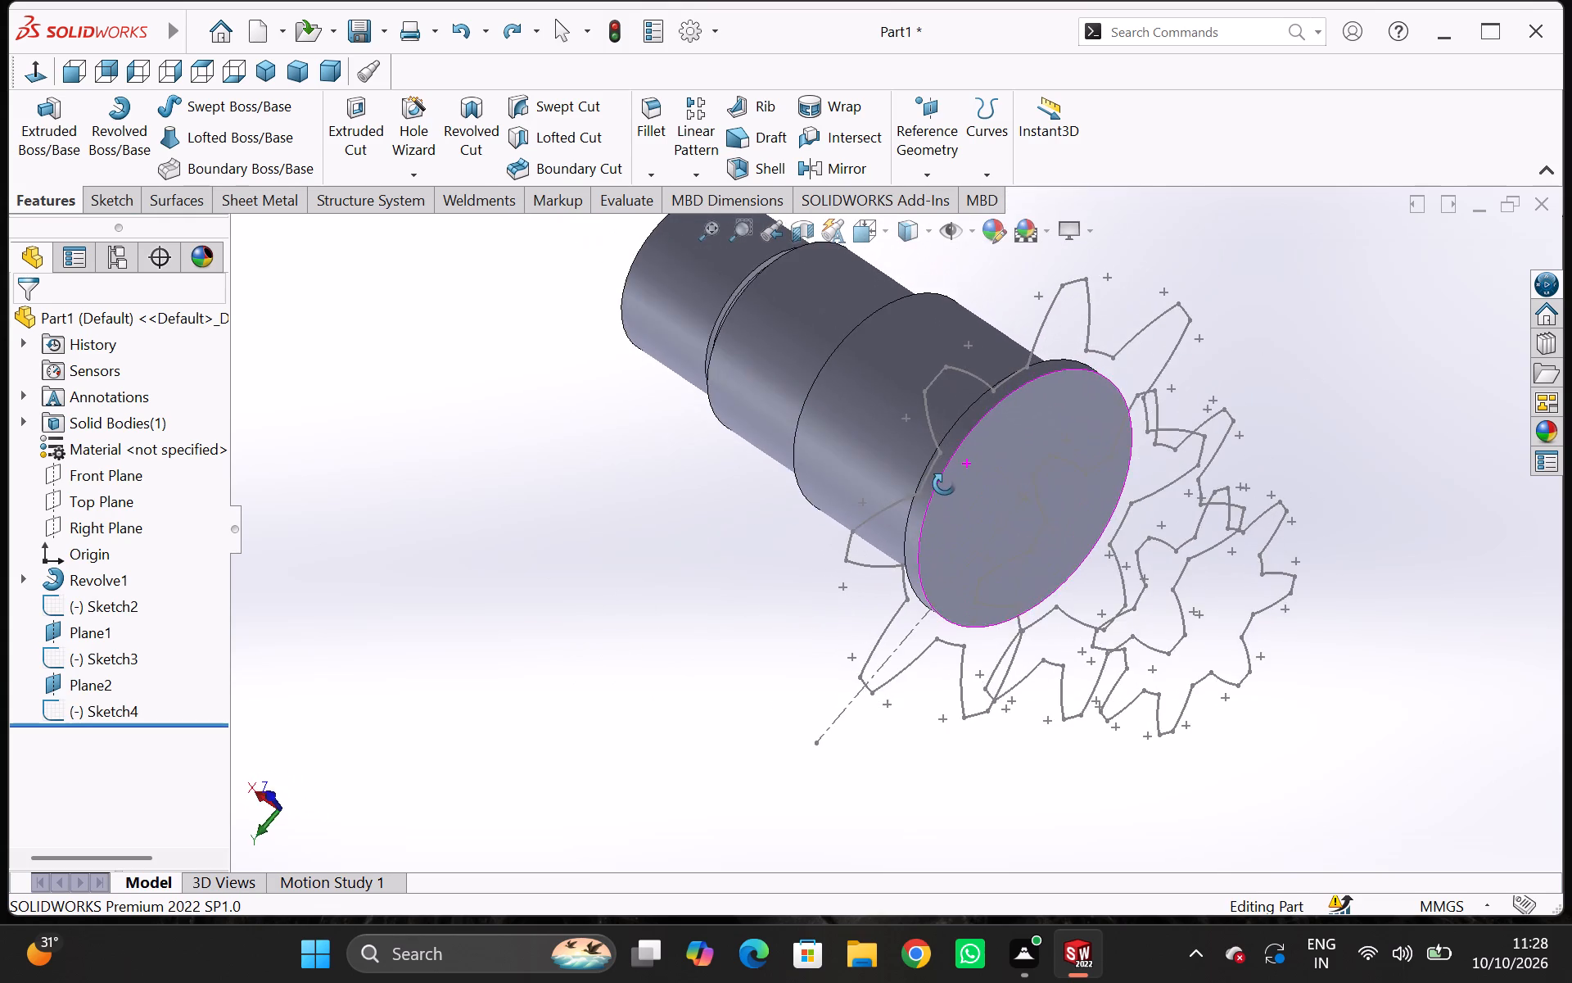
{"action": "middle_click_drag", "start_coordinate": [944, 484], "coordinate": [1023, 564]}
{"action": "scroll", "coordinate": [1023, 564], "scroll_direction": "up", "scroll_amount": 1}
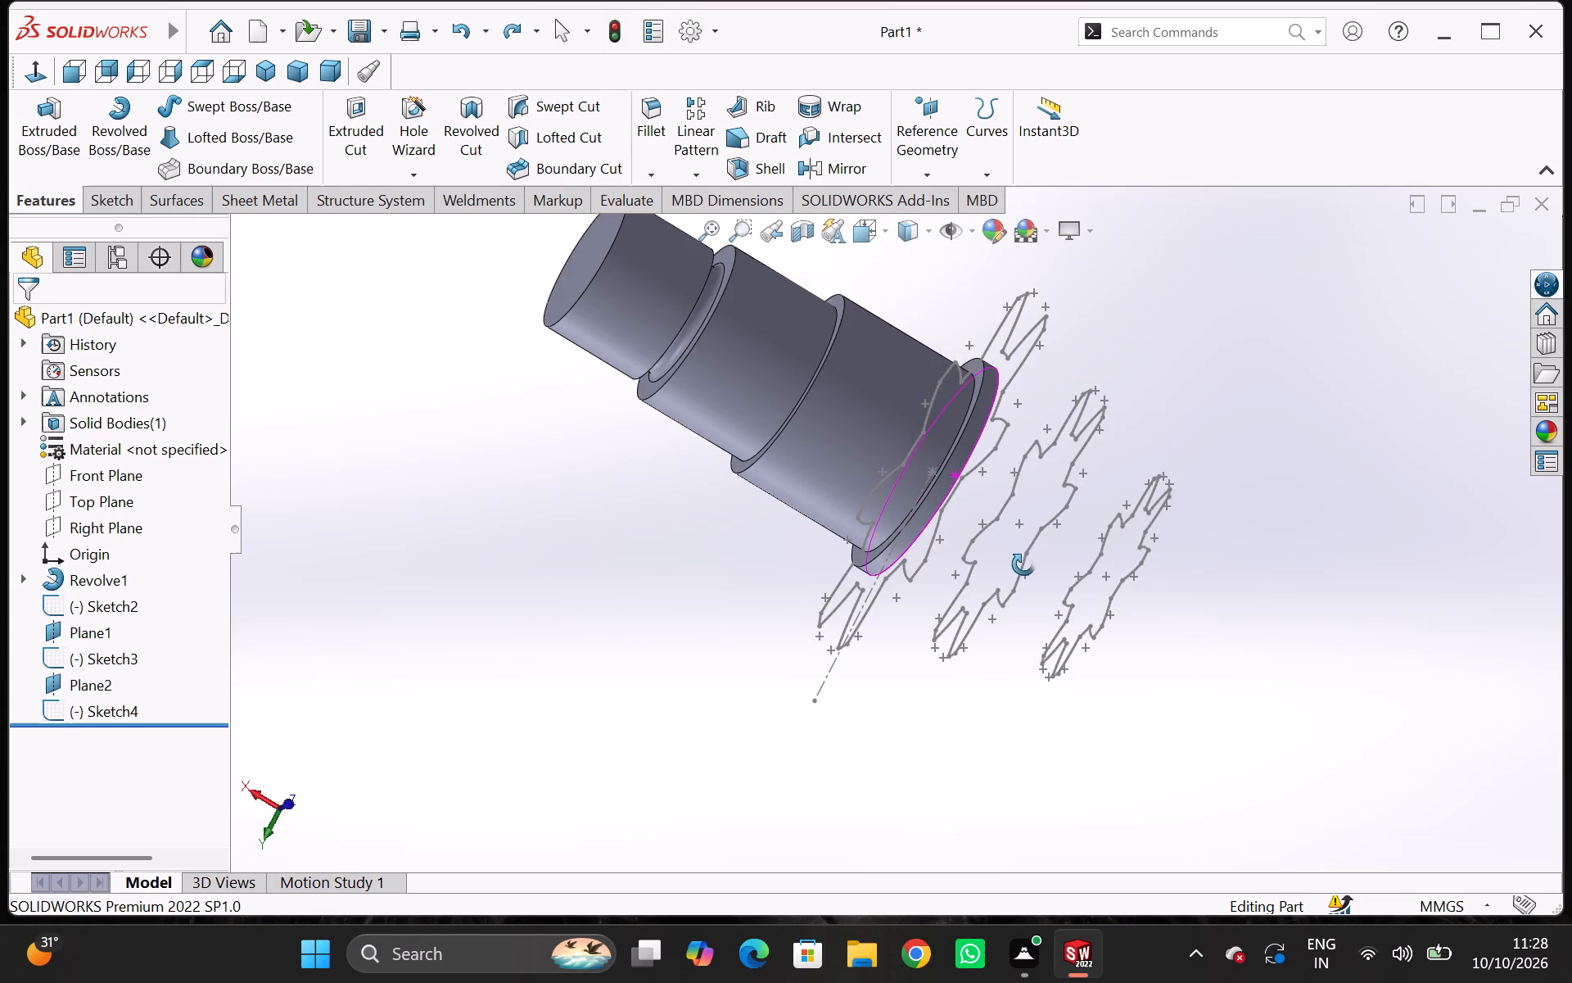
{"action": "middle_click_drag", "start_coordinate": [1023, 564], "coordinate": [828, 548]}
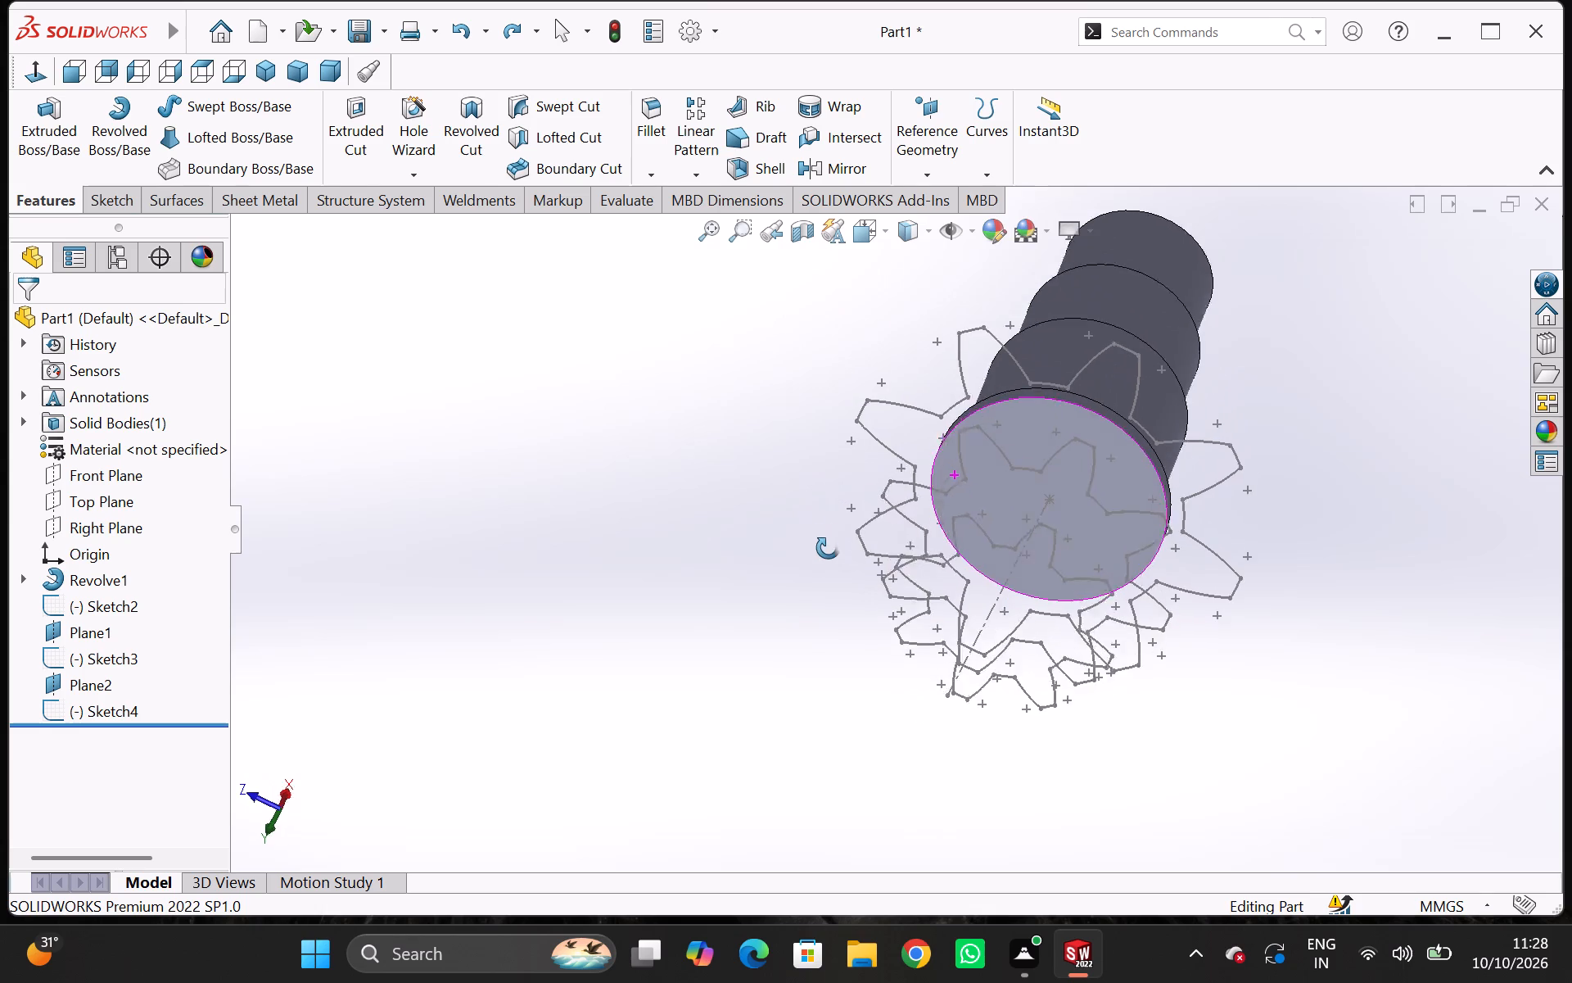
{"action": "middle_click_drag", "start_coordinate": [828, 548], "coordinate": [871, 673]}
{"action": "scroll", "coordinate": [894, 676], "scroll_direction": "down", "scroll_amount": 1}
{"action": "middle_click_drag", "start_coordinate": [902, 678], "coordinate": [951, 691]}
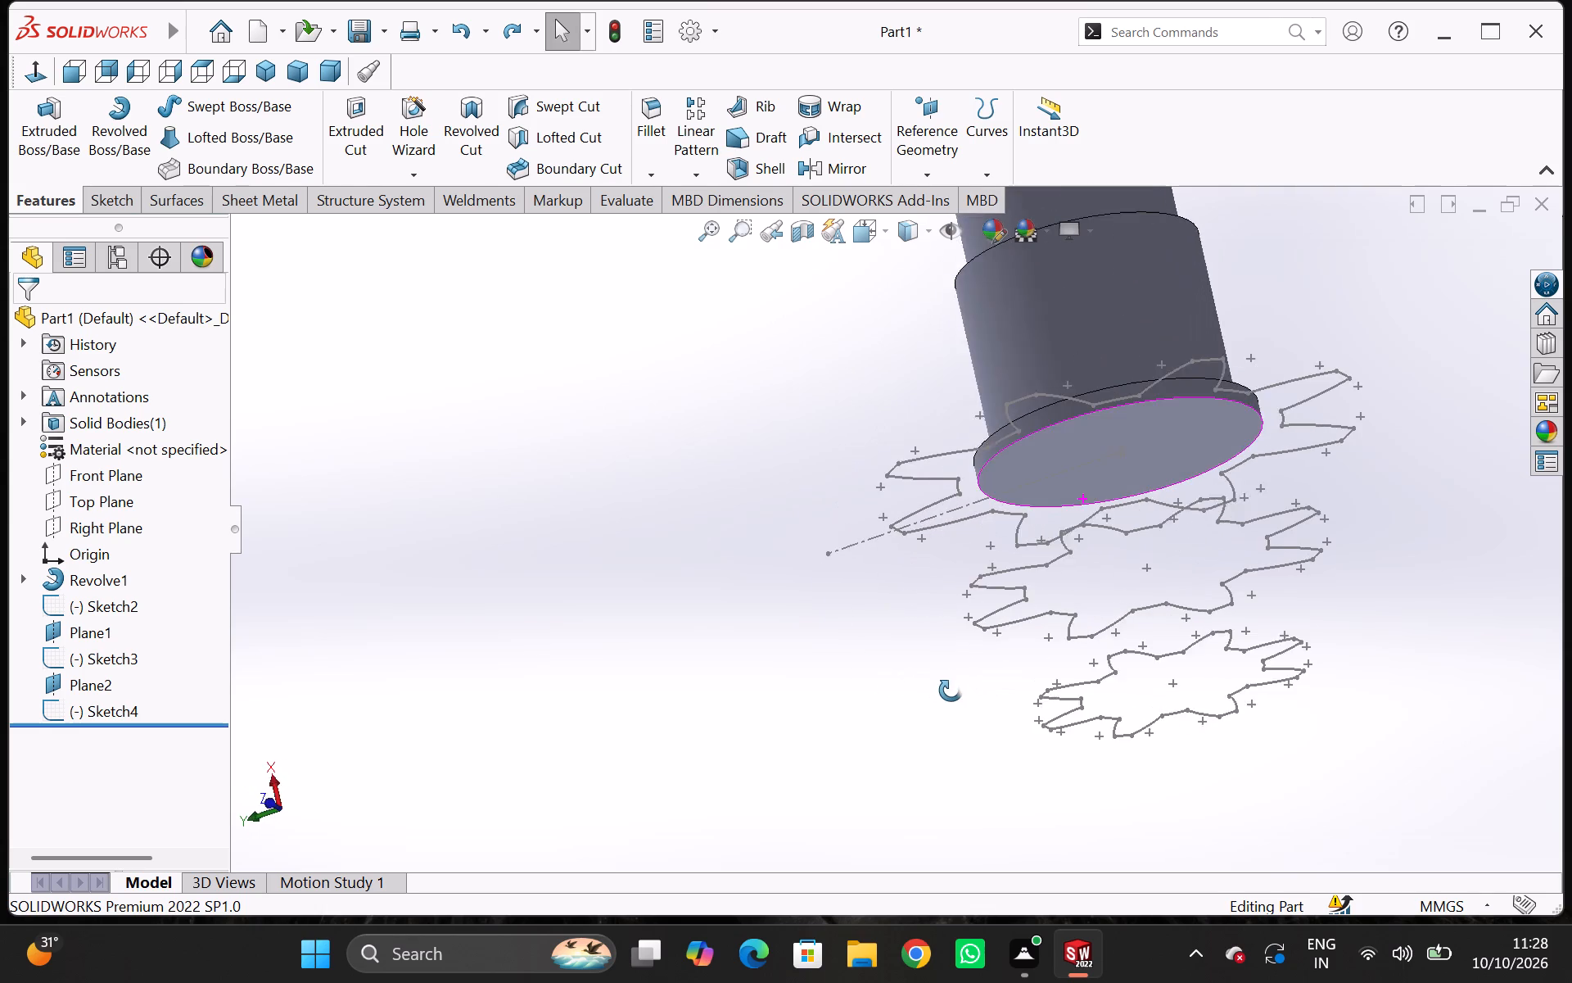
{"action": "middle_click_drag", "start_coordinate": [951, 691], "coordinate": [1015, 676]}
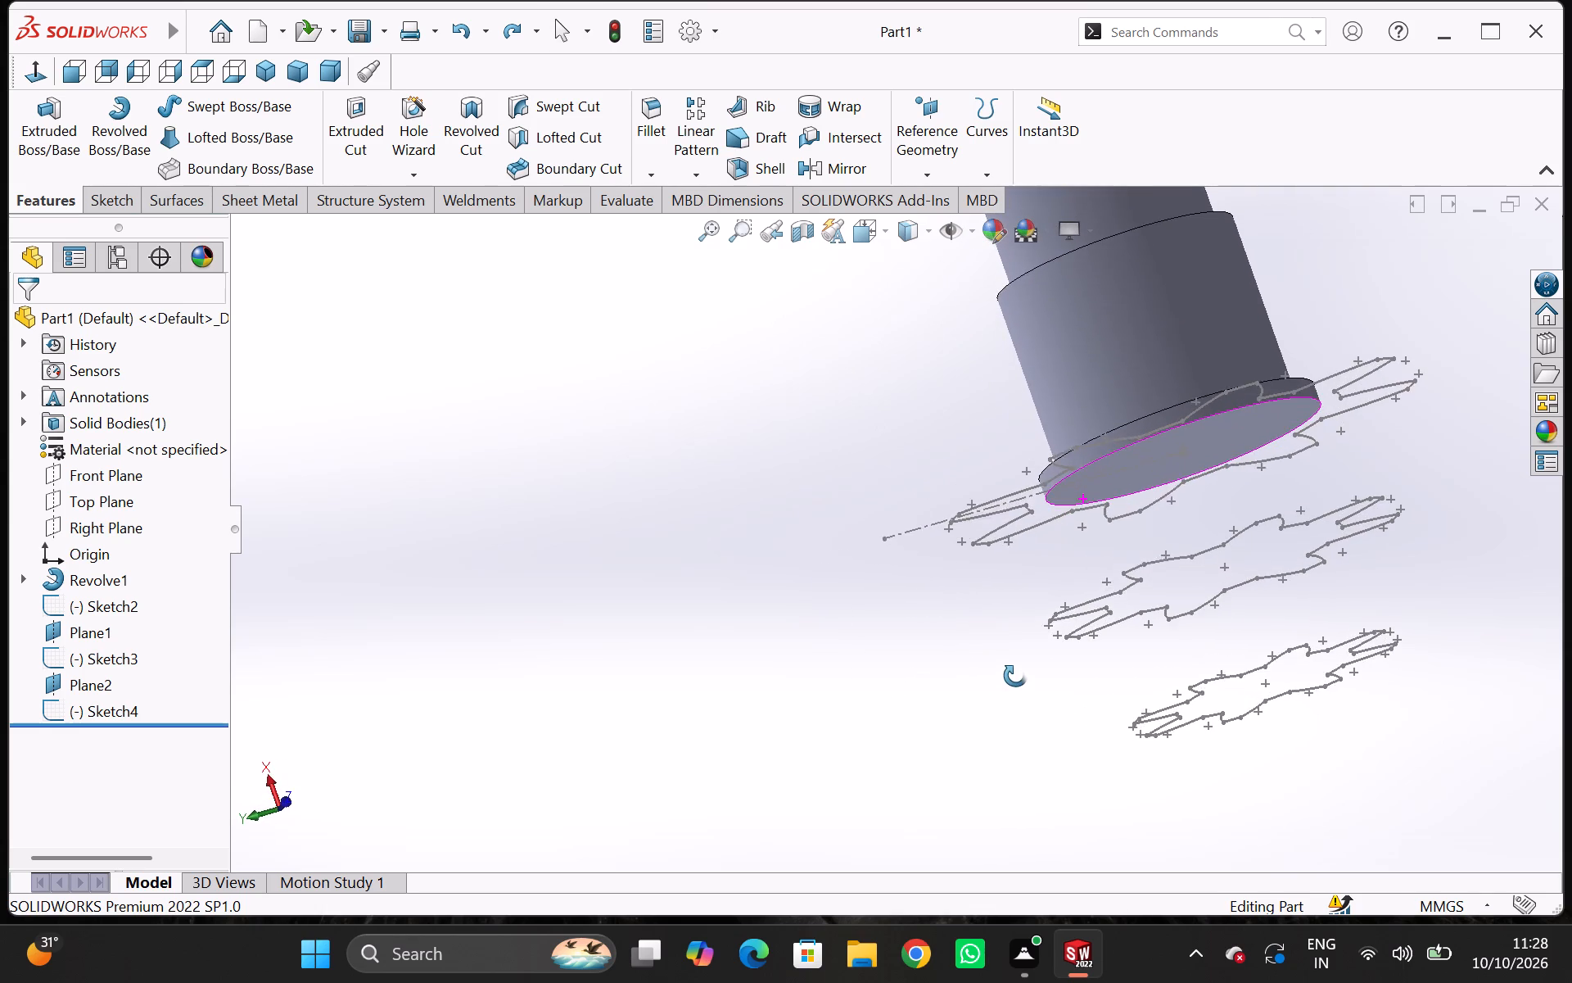
{"action": "middle_click_drag", "start_coordinate": [1015, 676], "coordinate": [1009, 604]}
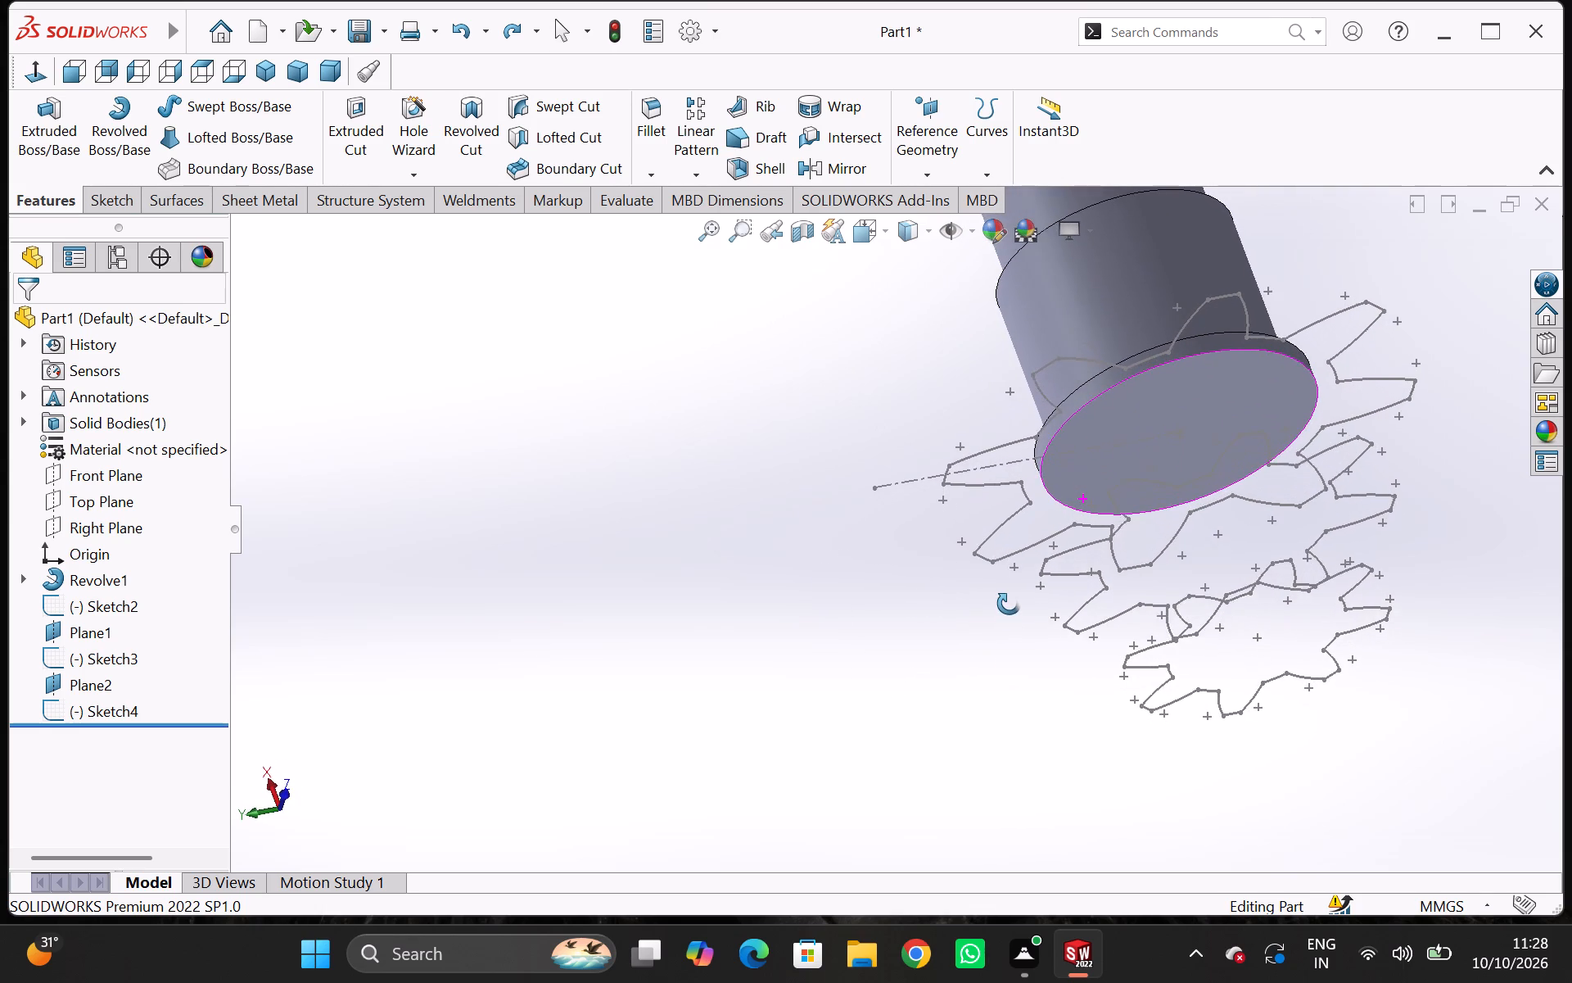
{"action": "middle_click_drag", "start_coordinate": [1009, 604], "coordinate": [1006, 600]}
{"action": "scroll", "coordinate": [1006, 600], "scroll_direction": "up", "scroll_amount": 1}
{"action": "scroll", "coordinate": [978, 612], "scroll_direction": "down", "scroll_amount": 1}
{"action": "scroll", "coordinate": [823, 646], "scroll_direction": "up", "scroll_amount": 1}
{"action": "middle_click_drag", "start_coordinate": [823, 646], "coordinate": [834, 648]}
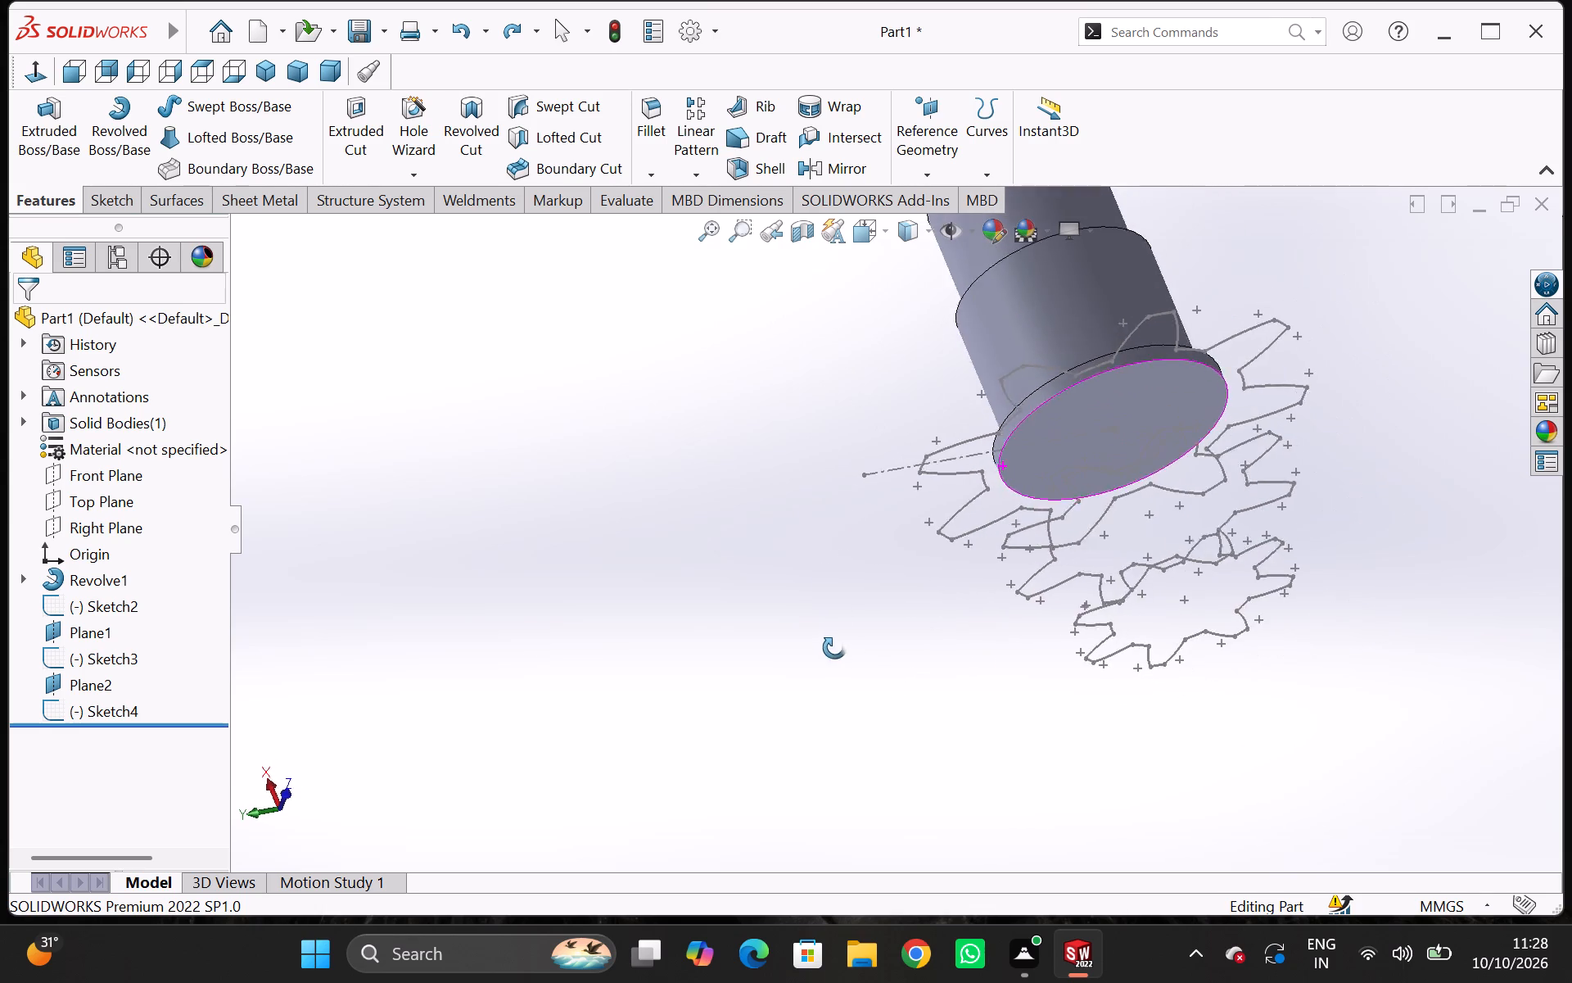
{"action": "middle_click_drag", "start_coordinate": [834, 648], "coordinate": [853, 668]}
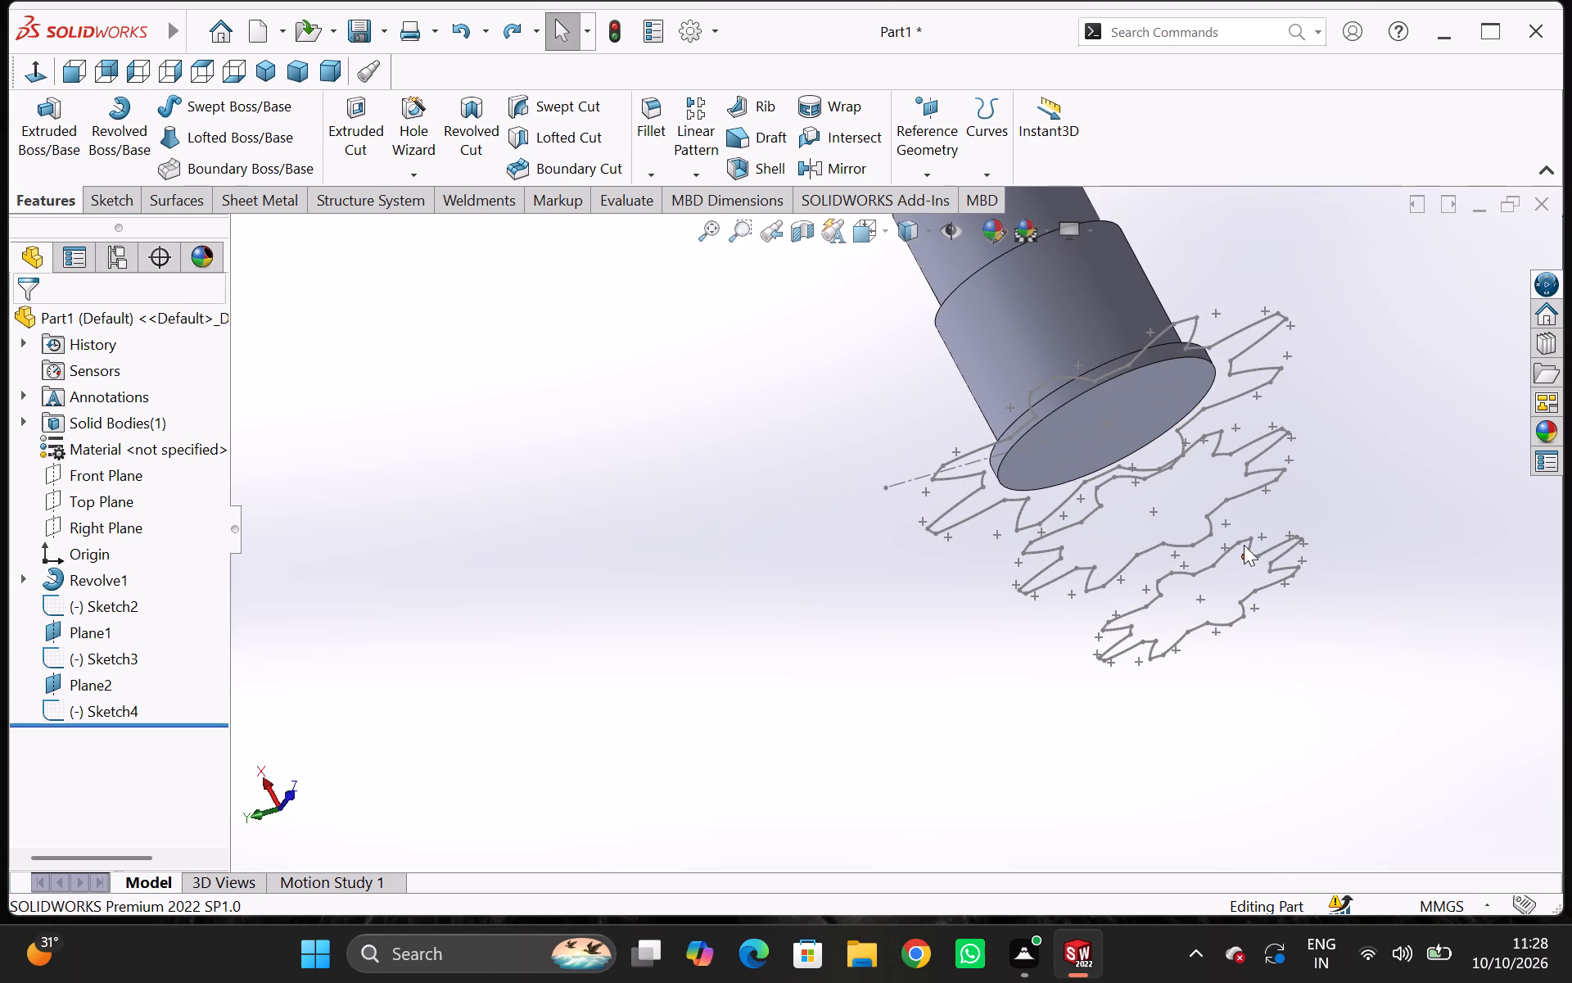
{"action": "left_click", "coordinate": [1248, 537]}
Loft a boss through the gear profiles Sketch2, Sketch3 and Sketch4, picking successive tooth-tip points so the teeth curve with a slight twist.
{"action": "left_click", "coordinate": [257, 136]}
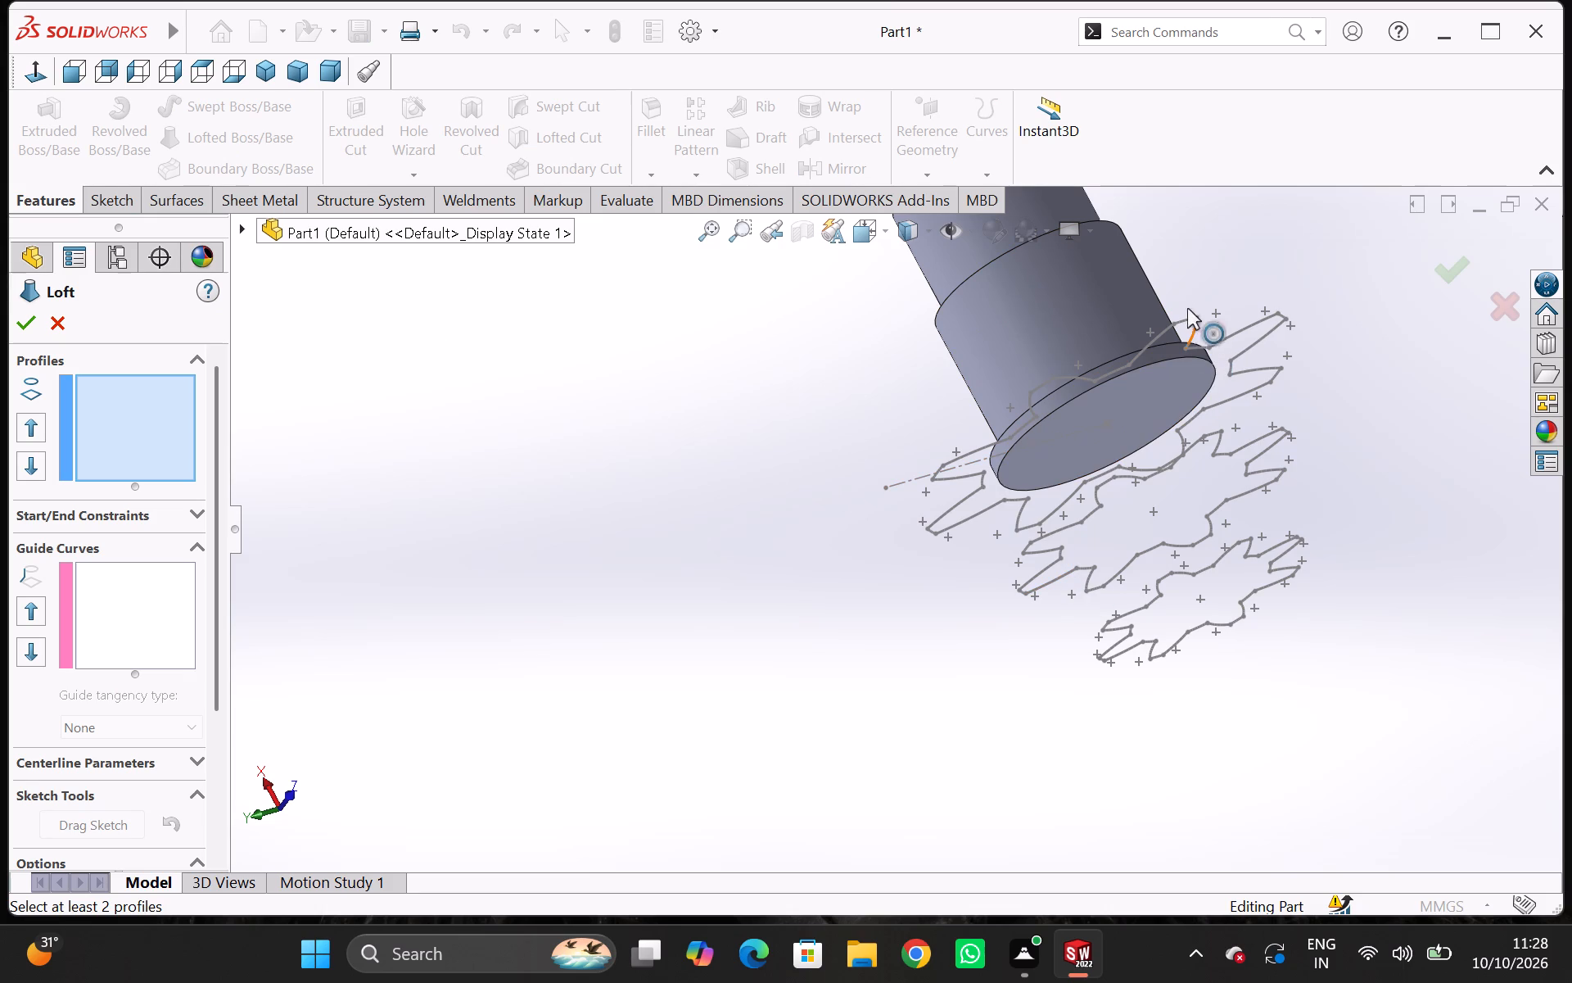
{"action": "left_click", "coordinate": [1198, 315]}
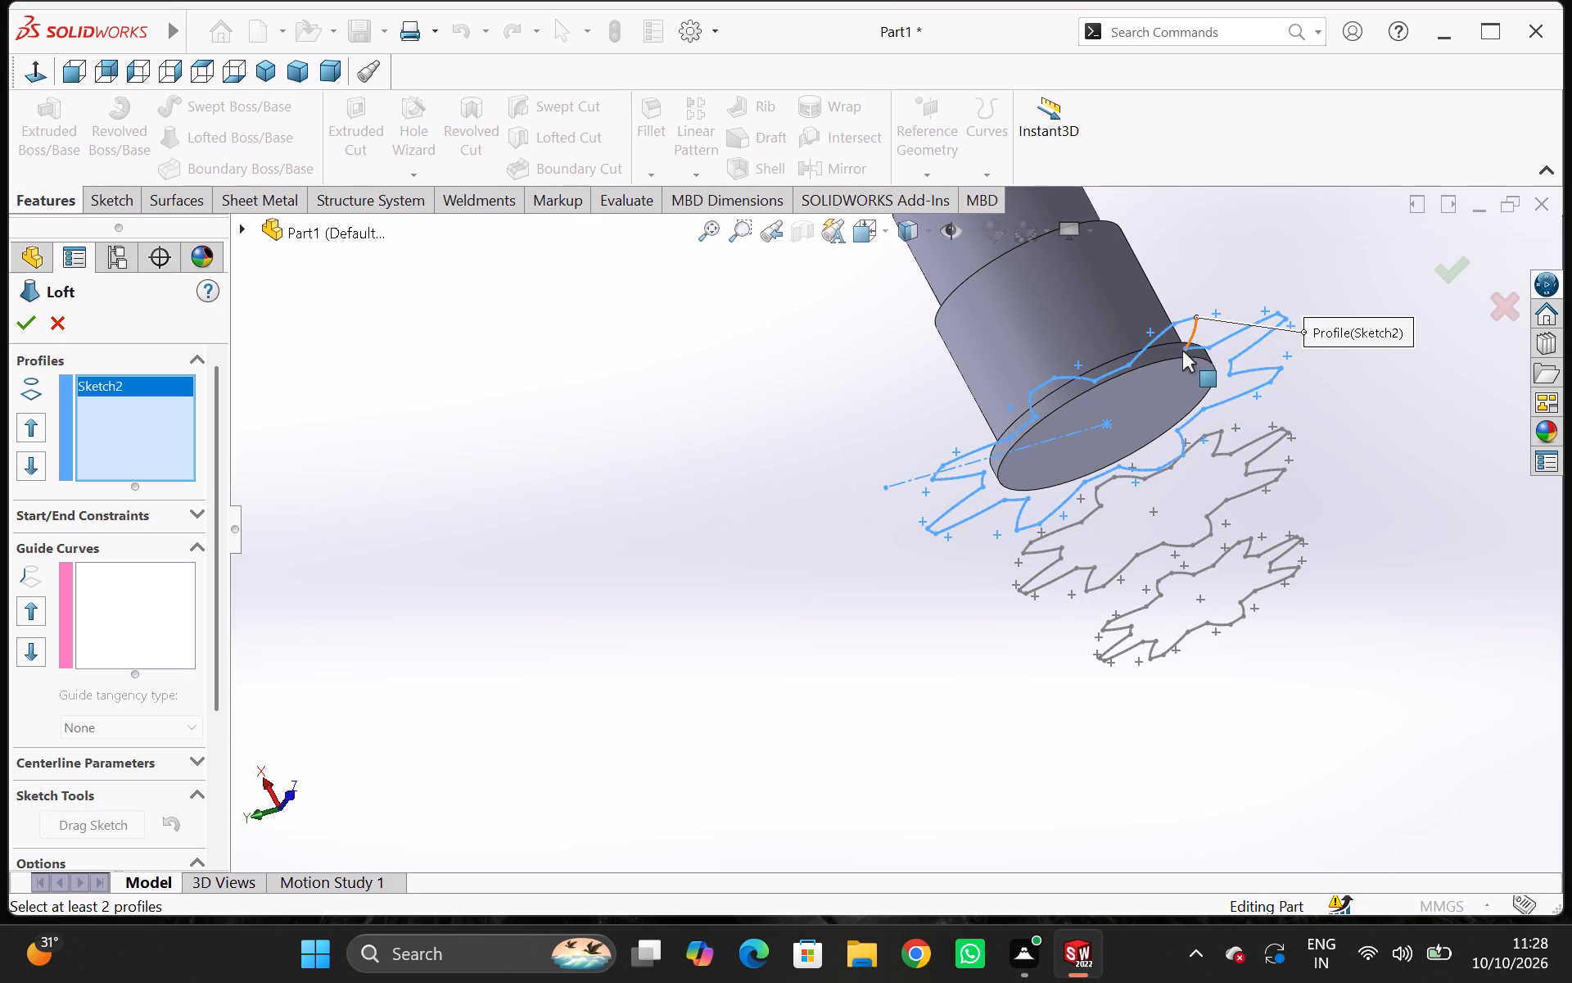
{"action": "left_click", "coordinate": [1203, 437]}
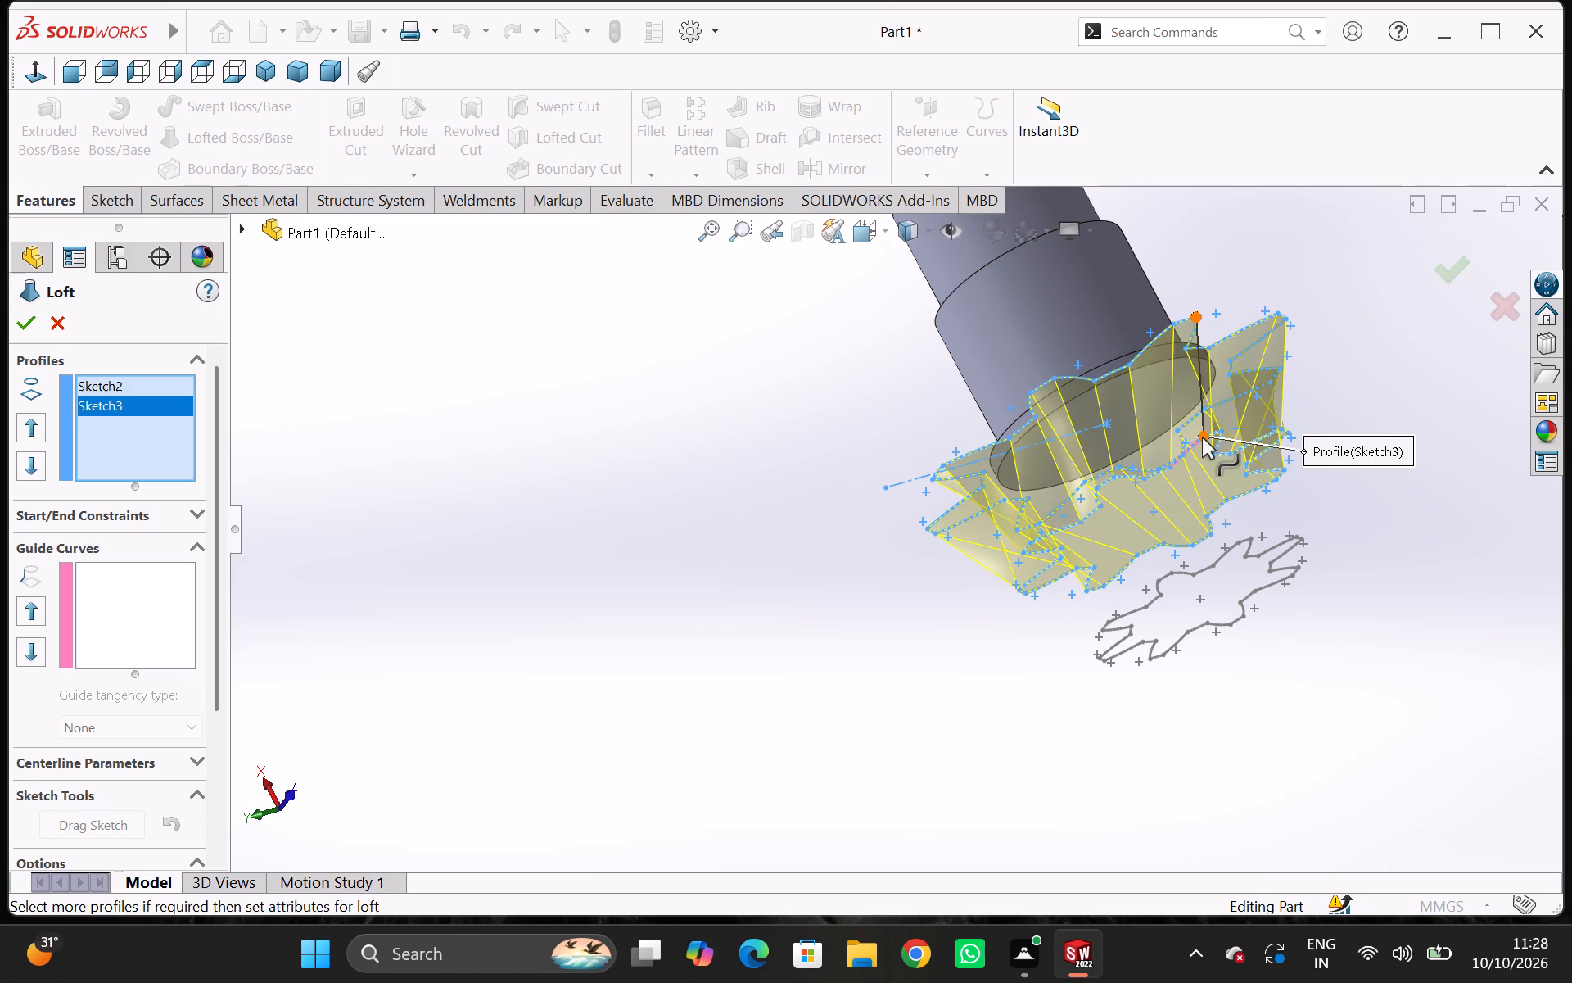
{"action": "middle_click_drag", "start_coordinate": [1377, 618], "coordinate": [1391, 680]}
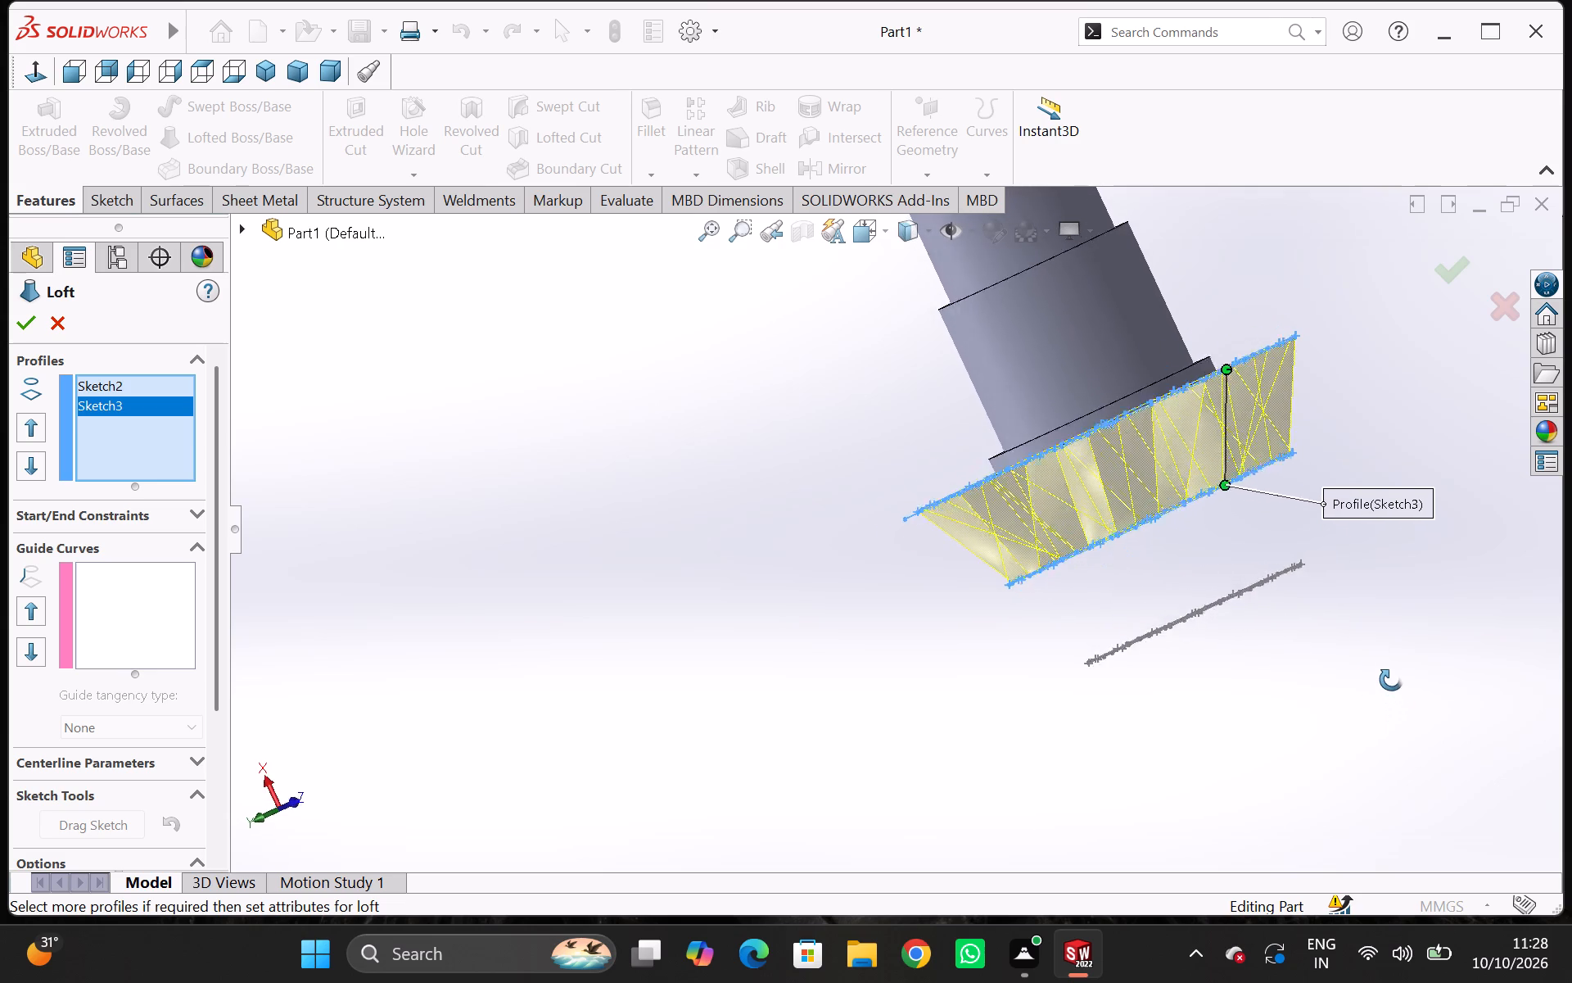
{"action": "middle_click_drag", "start_coordinate": [1391, 680], "coordinate": [1380, 659]}
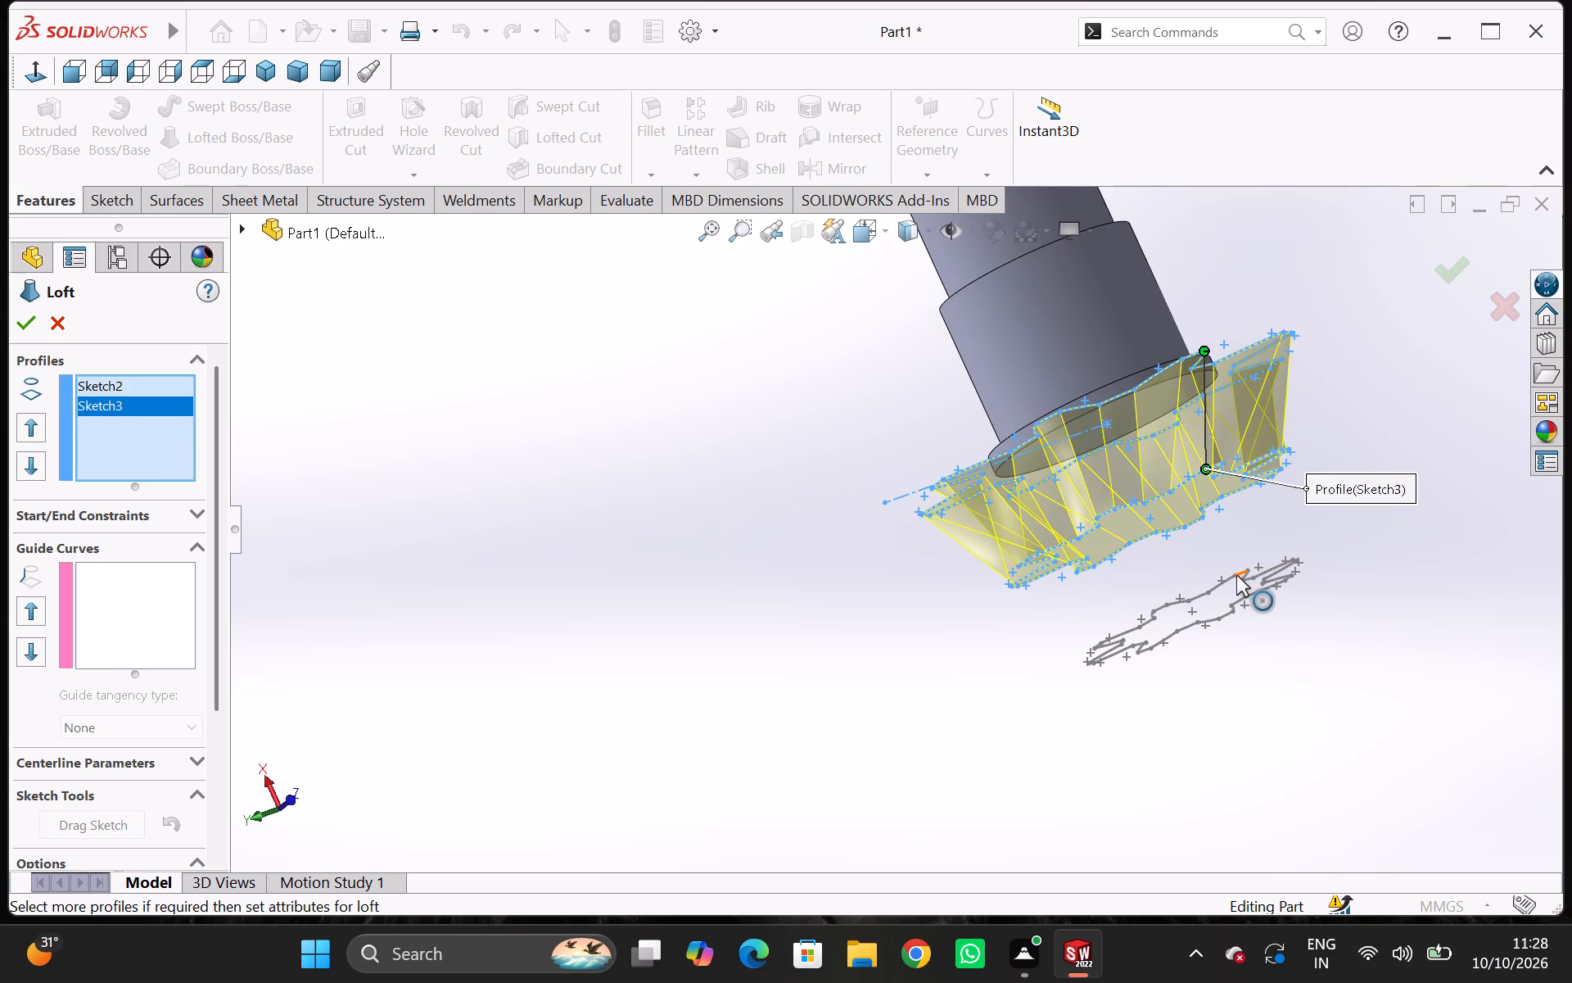
{"action": "left_click", "coordinate": [1234, 575]}
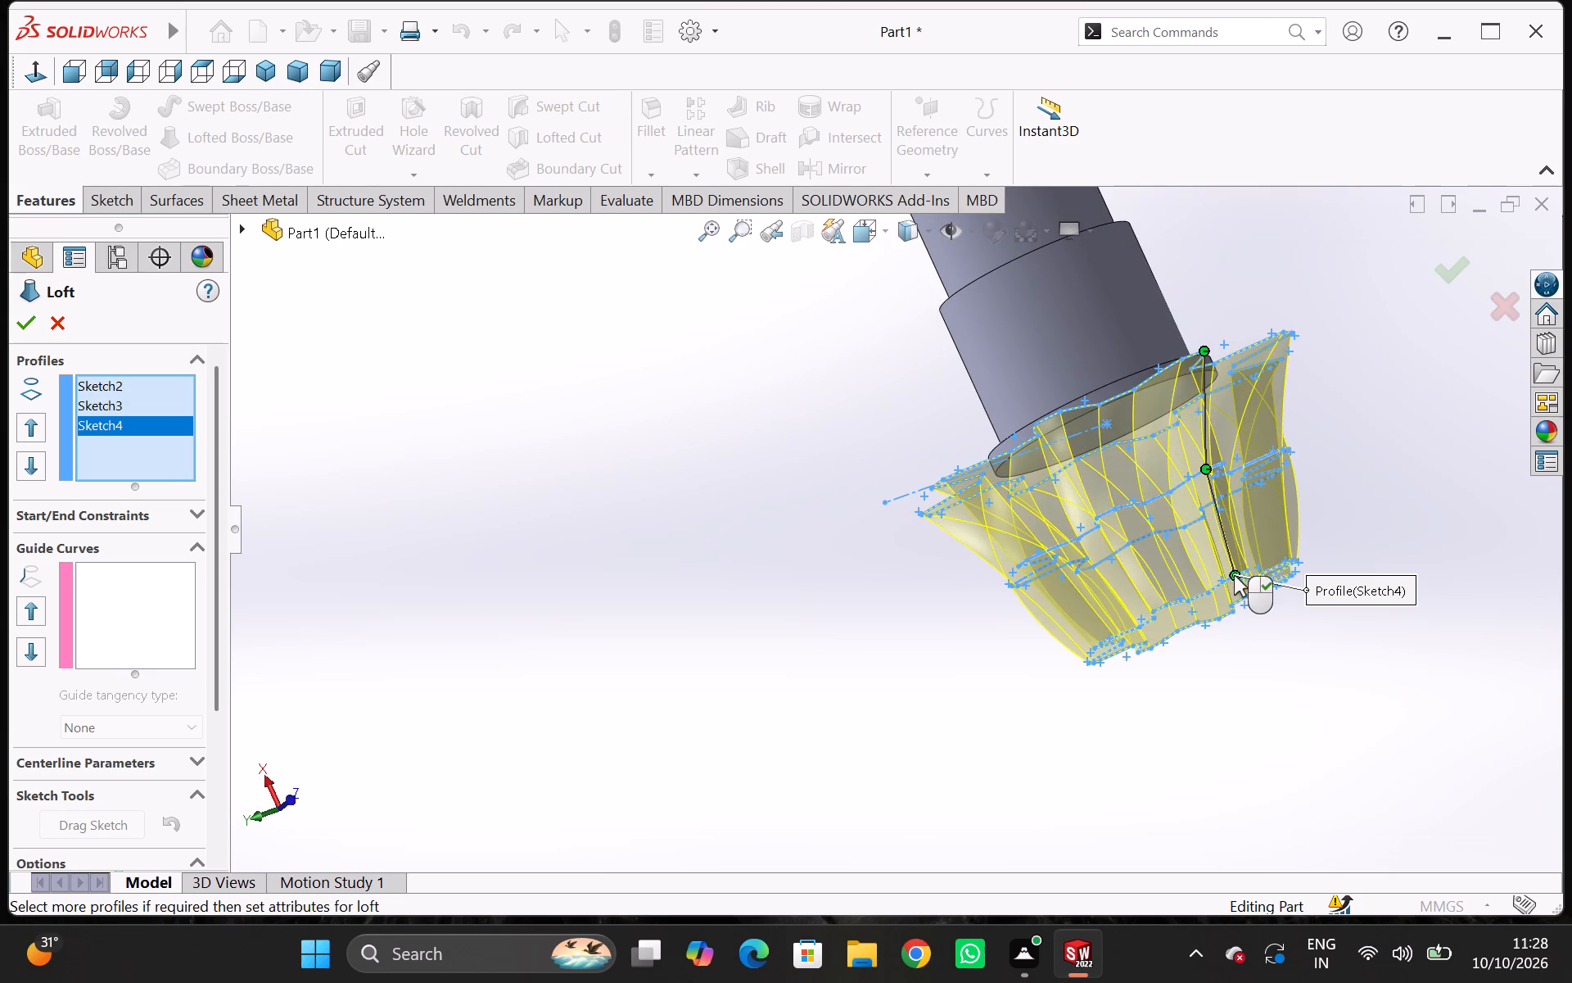
{"action": "middle_click_drag", "start_coordinate": [1281, 676], "coordinate": [1248, 541]}
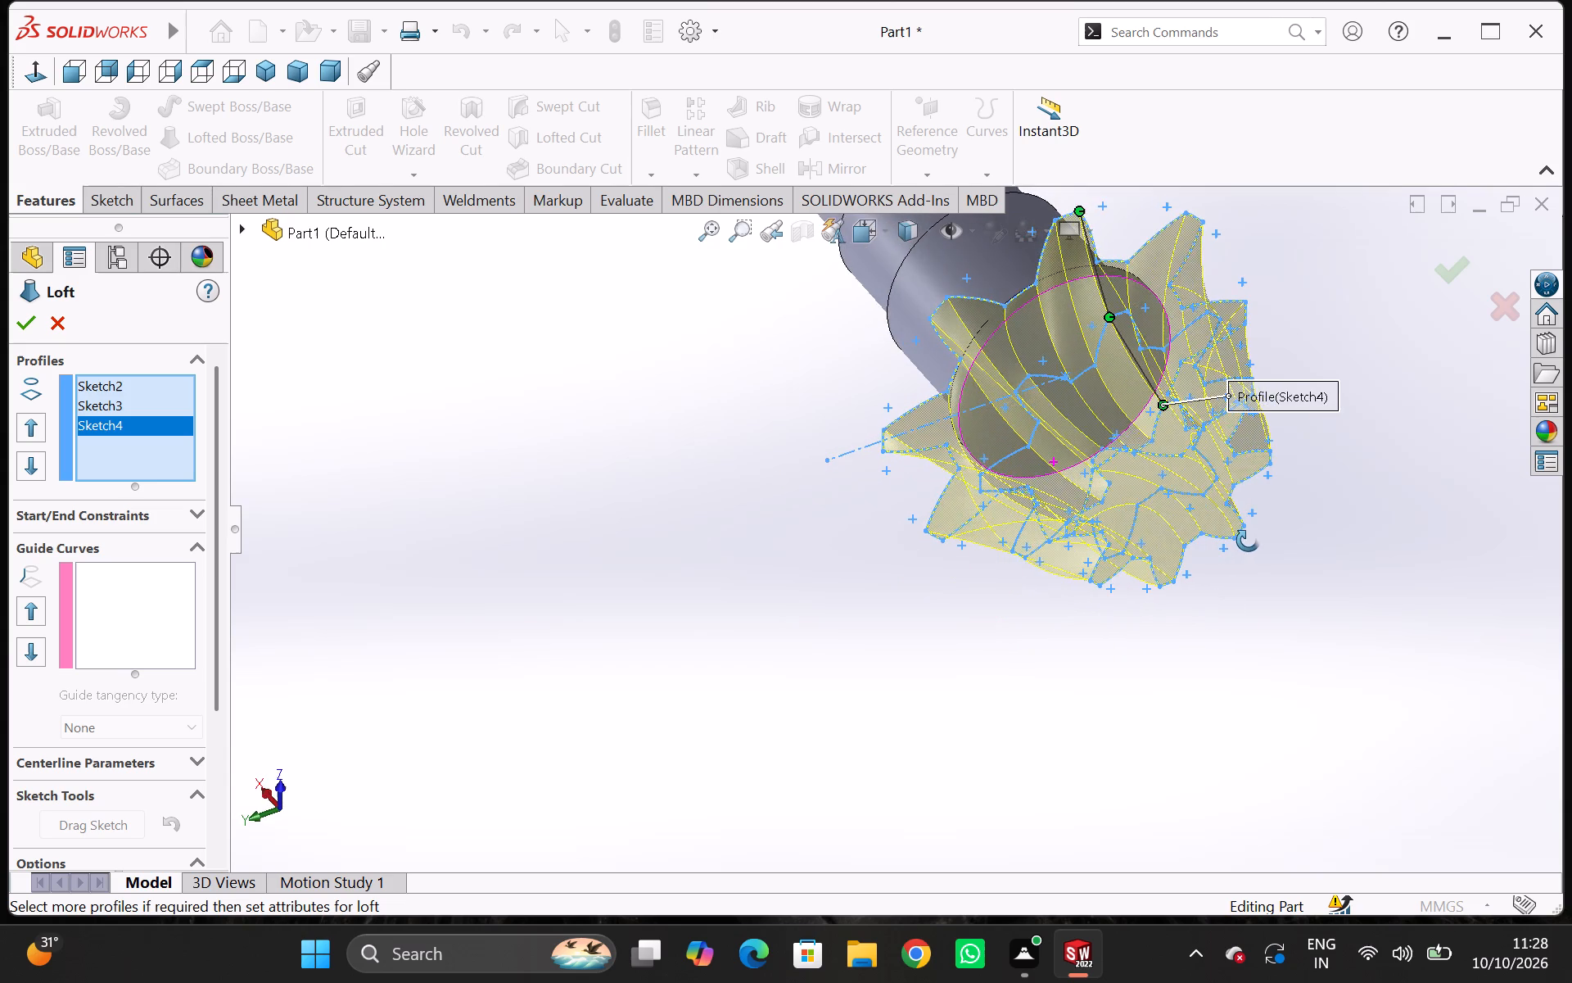
{"action": "middle_click_drag", "start_coordinate": [1248, 541], "coordinate": [1207, 553]}
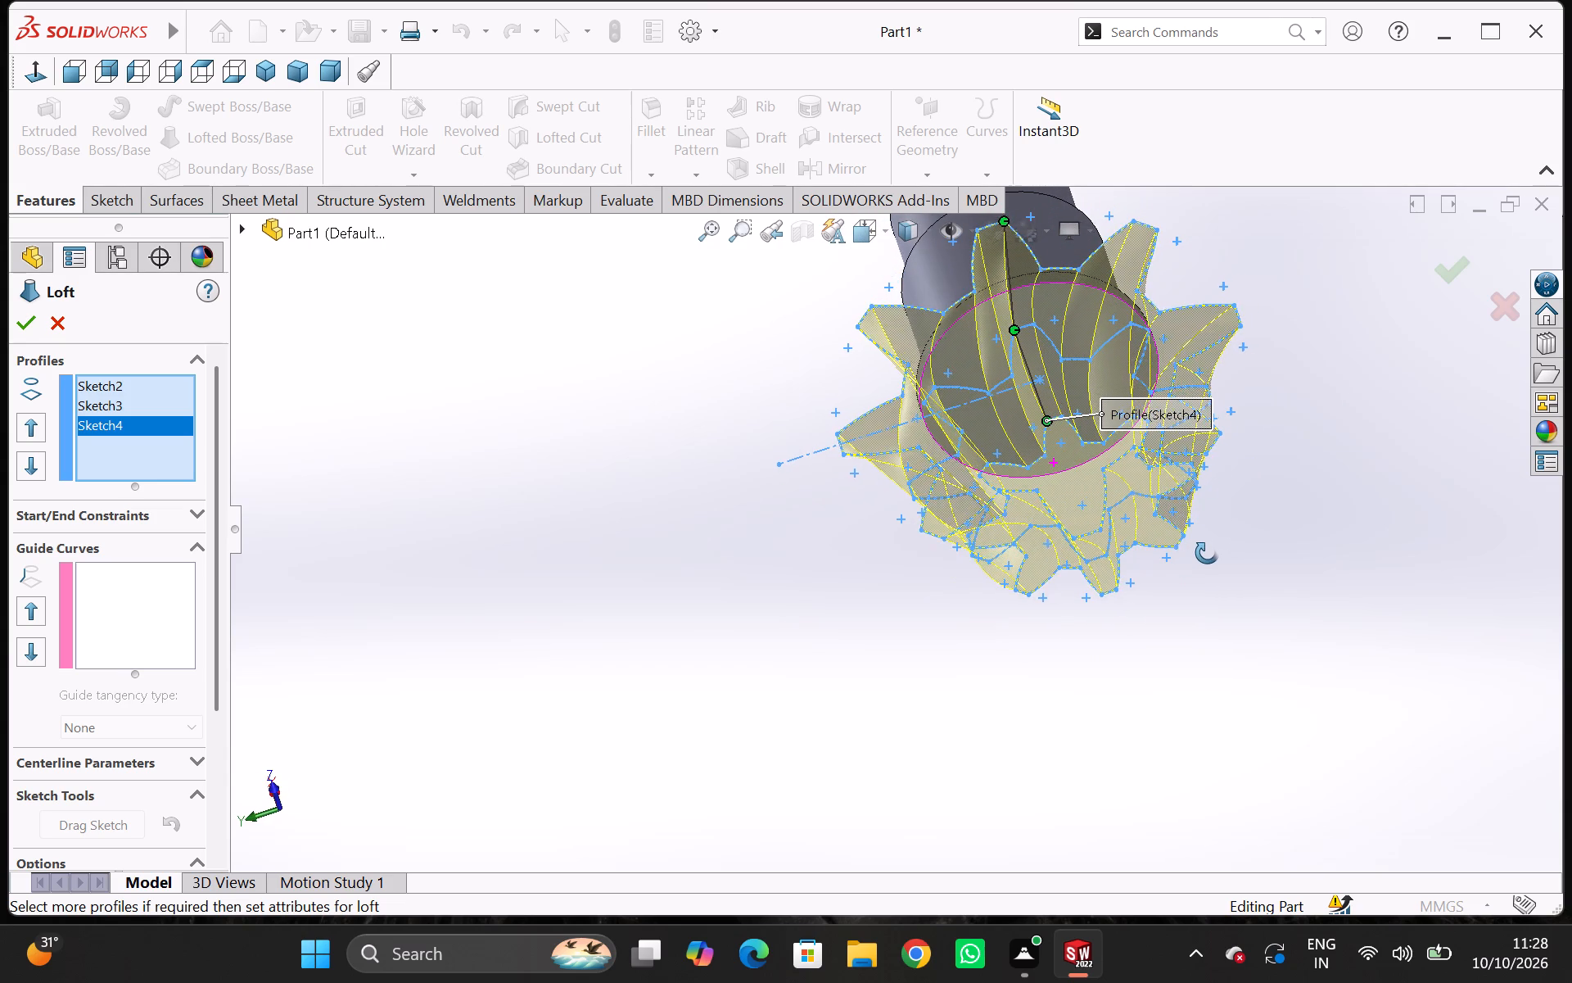
{"action": "middle_click_drag", "start_coordinate": [1207, 553], "coordinate": [1199, 578]}
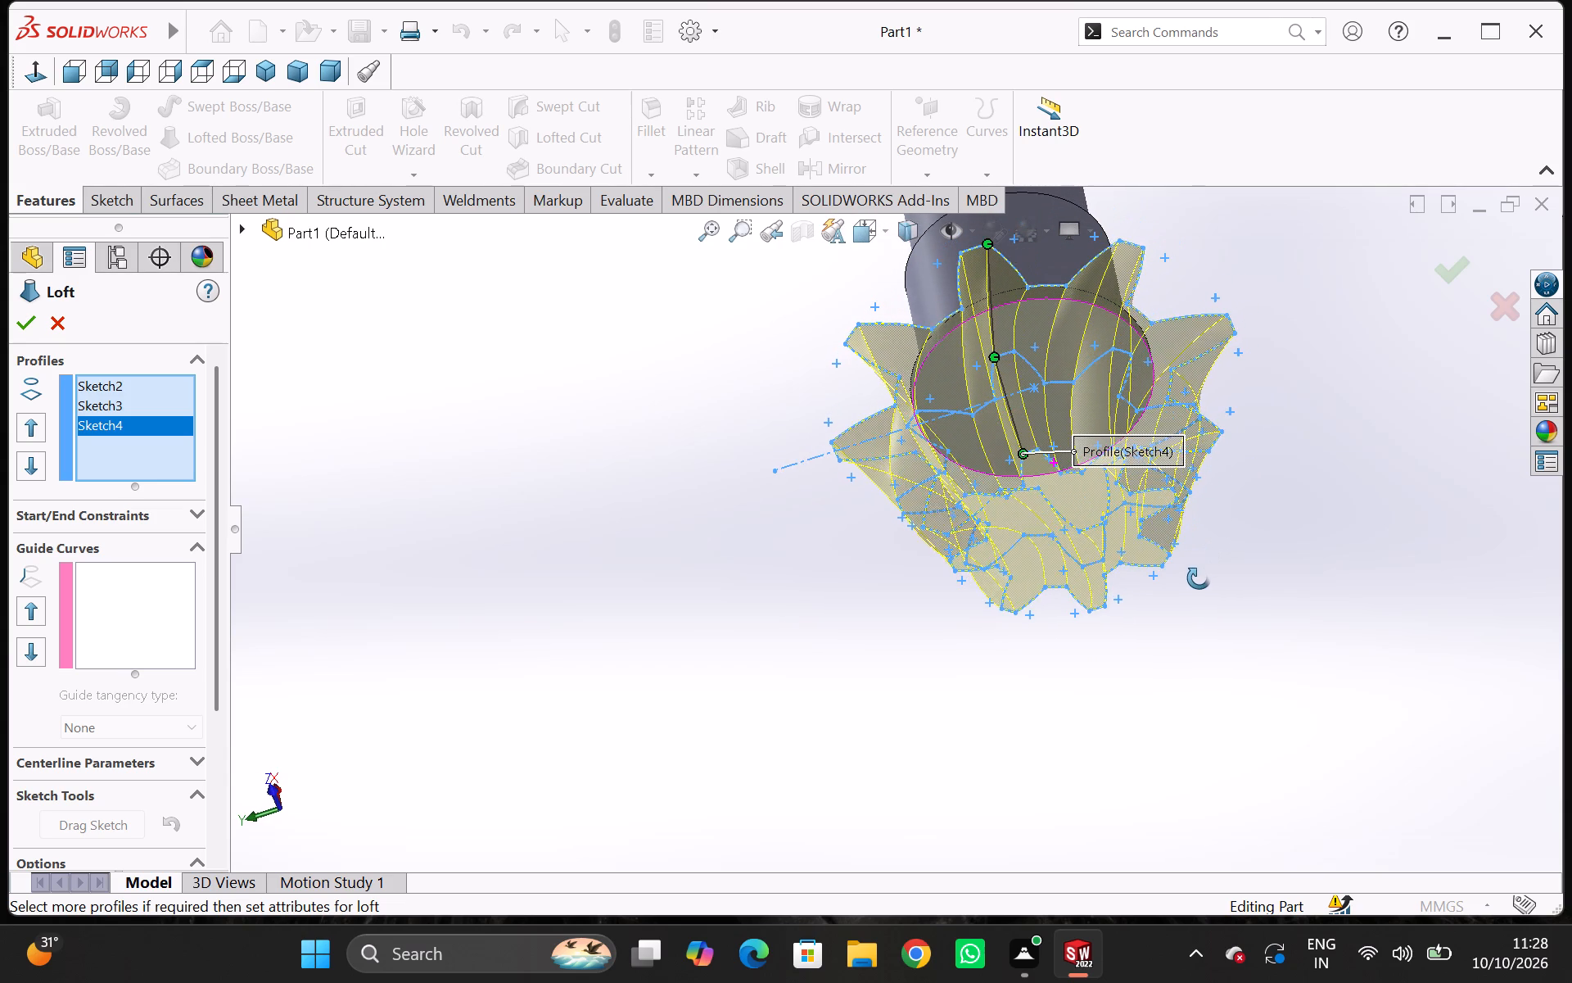
{"action": "middle_click_drag", "start_coordinate": [1199, 578], "coordinate": [1209, 631]}
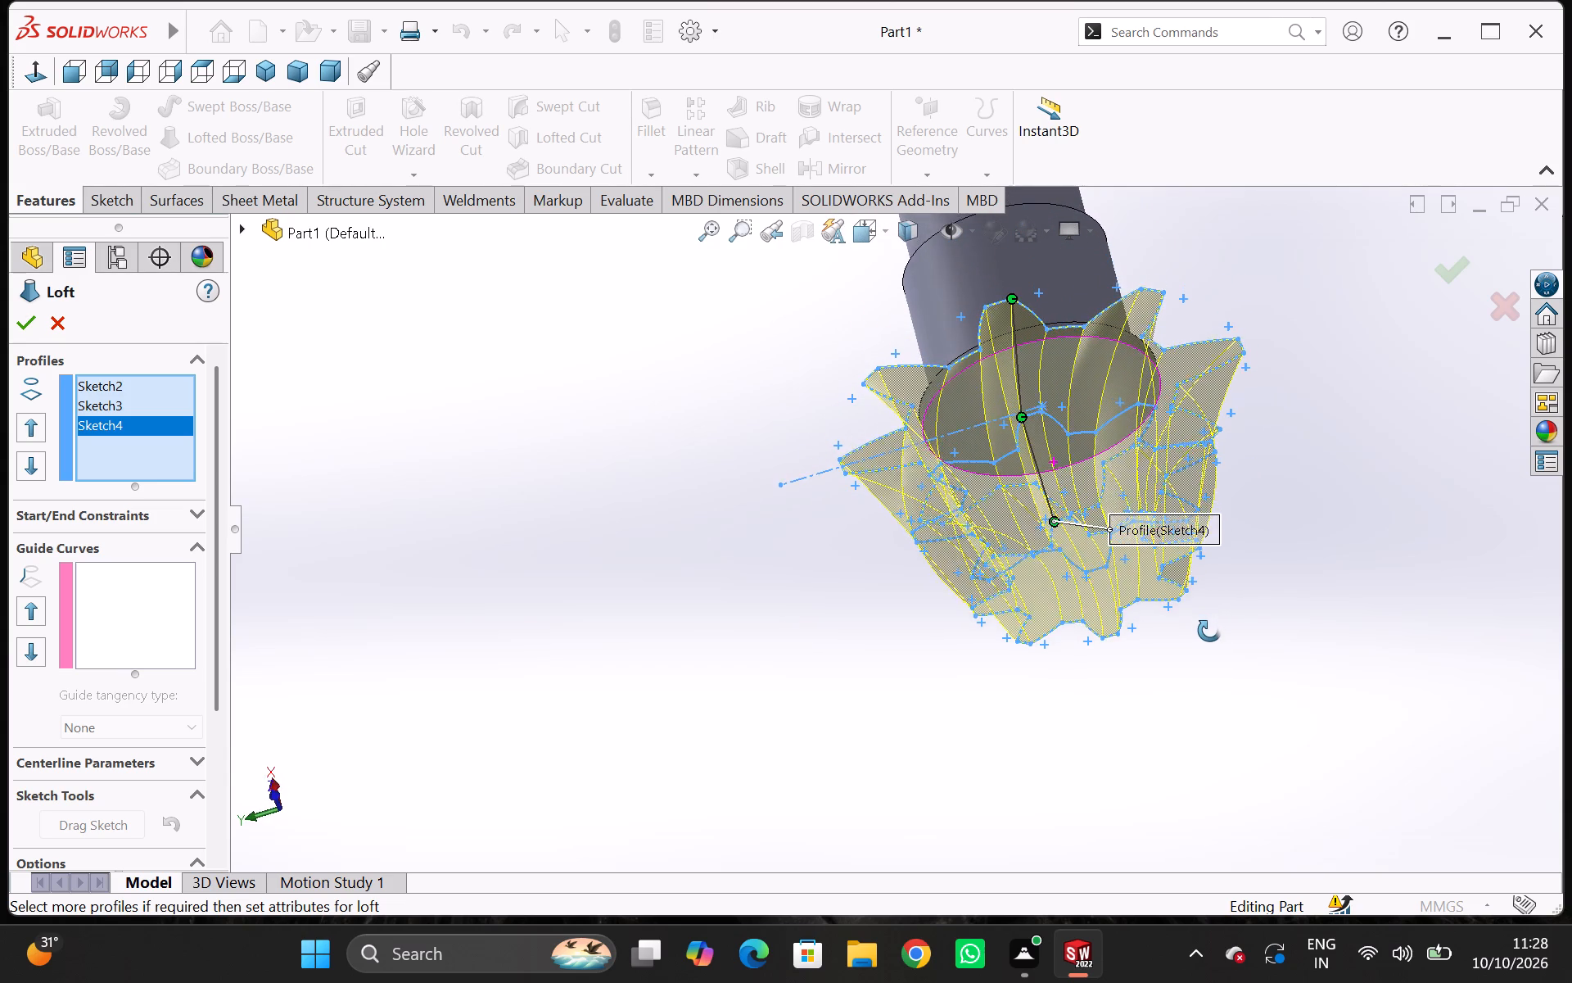
{"action": "middle_click_drag", "start_coordinate": [1209, 631], "coordinate": [1208, 646]}
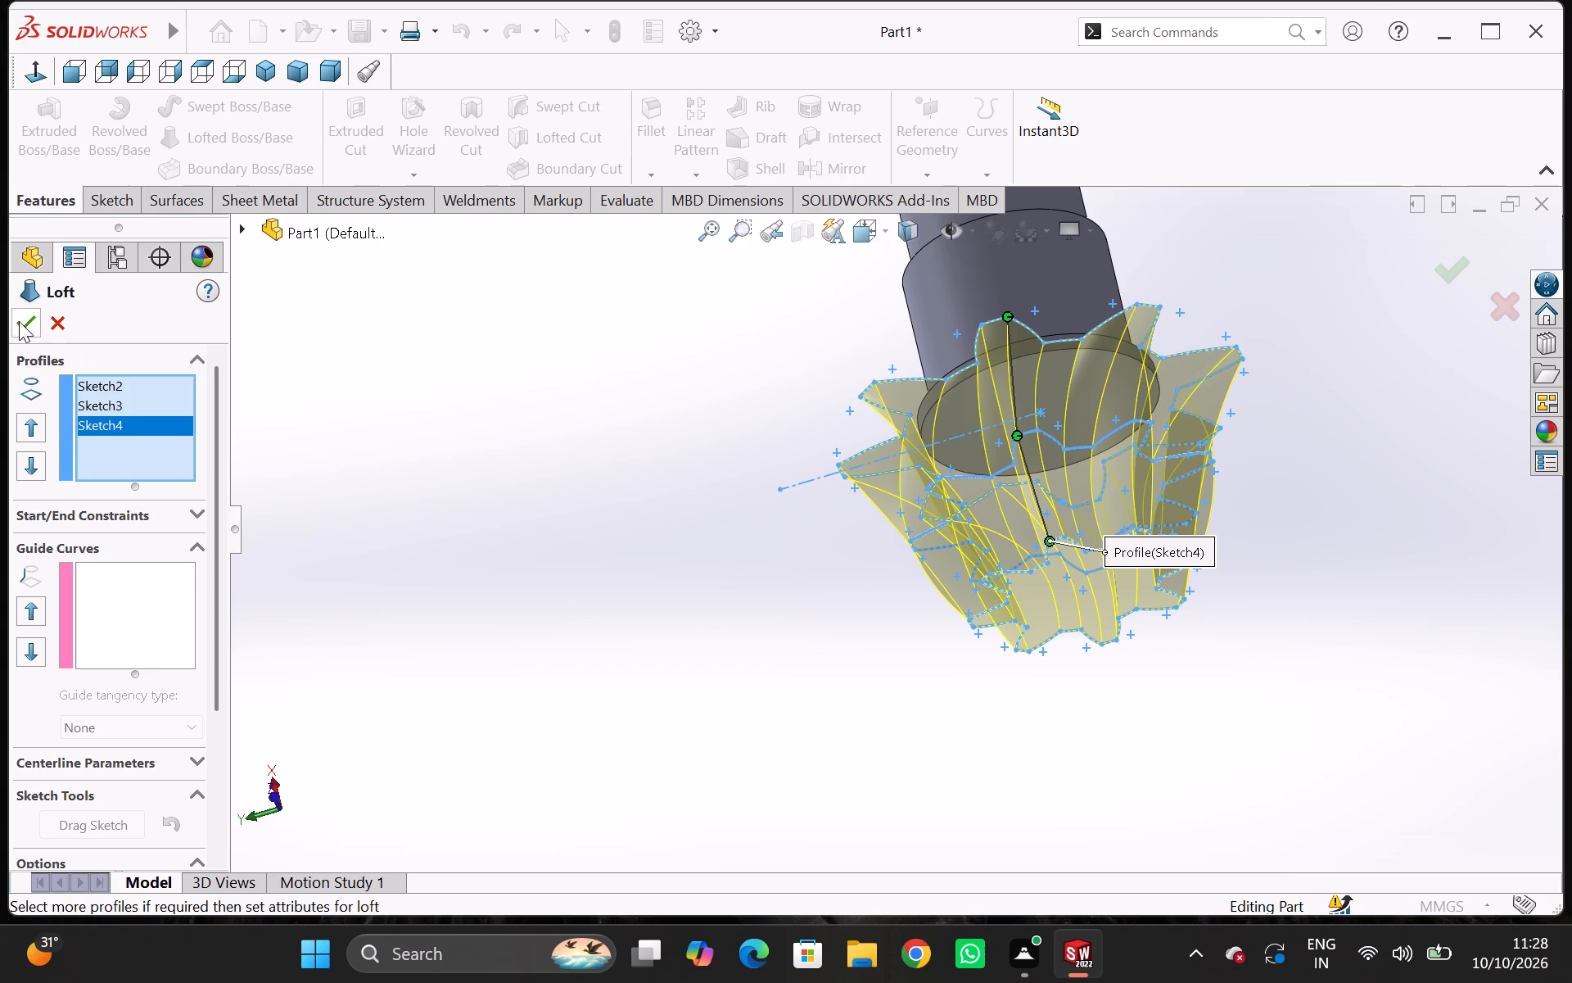
{"action": "left_click", "coordinate": [19, 321]}
Examine the lofted gear and stepped shaft from all around, checking the curvature and twist of the teeth.
{"action": "middle_click_drag", "start_coordinate": [725, 472], "coordinate": [860, 456]}
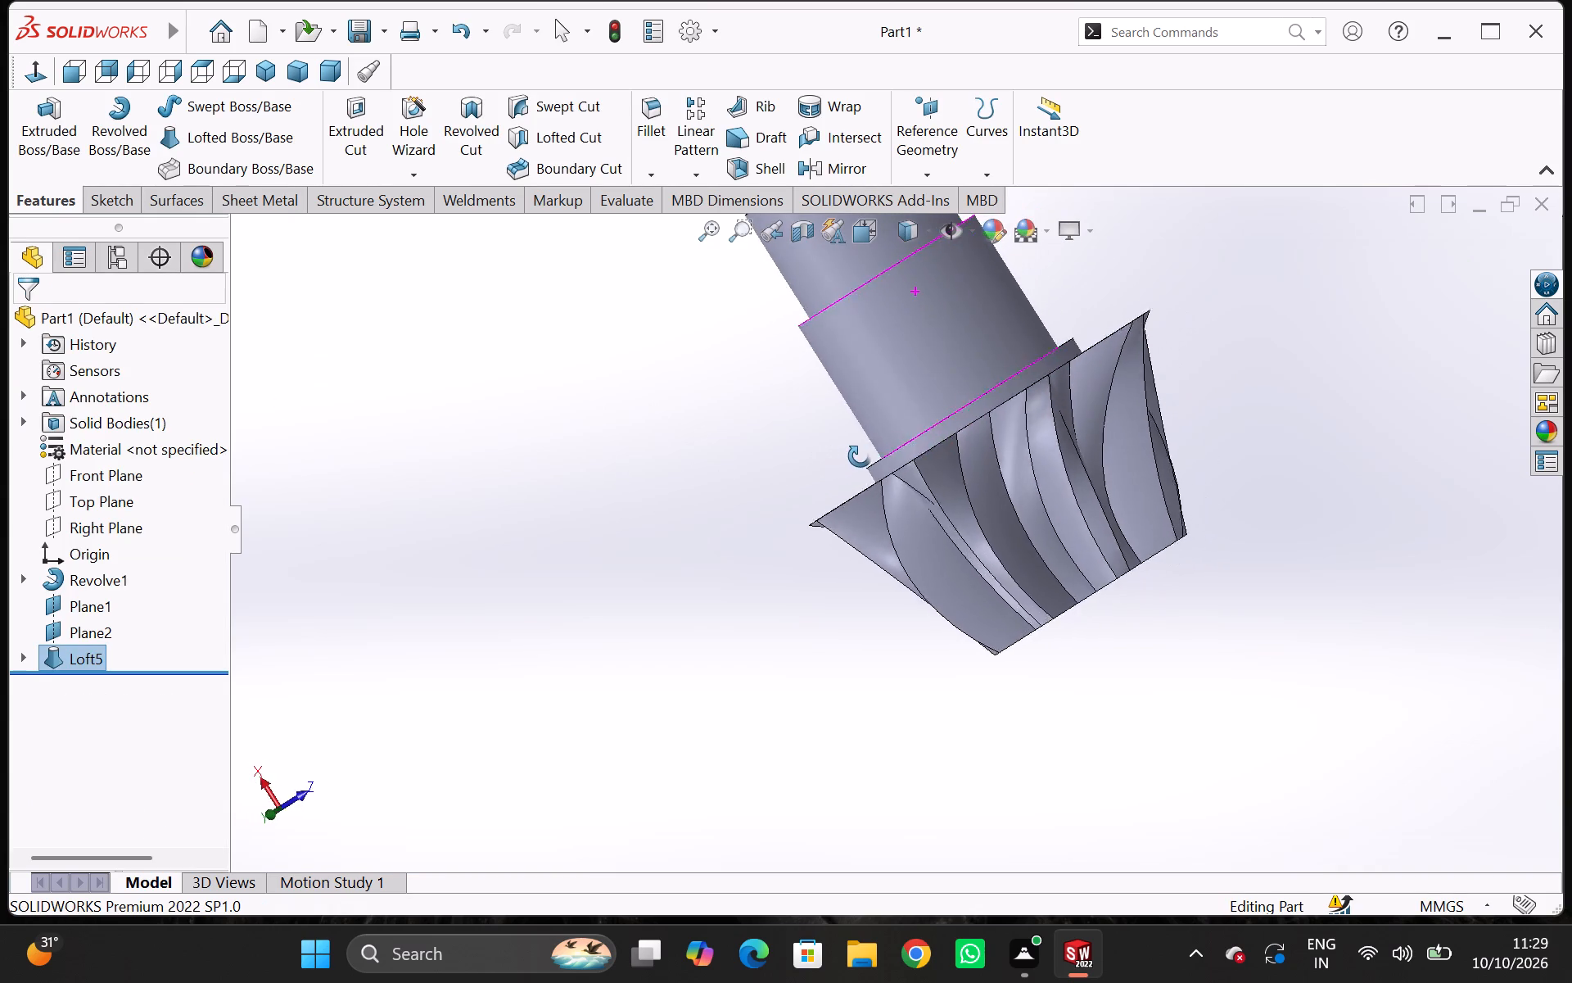
{"action": "middle_click_drag", "start_coordinate": [860, 456], "coordinate": [1115, 323]}
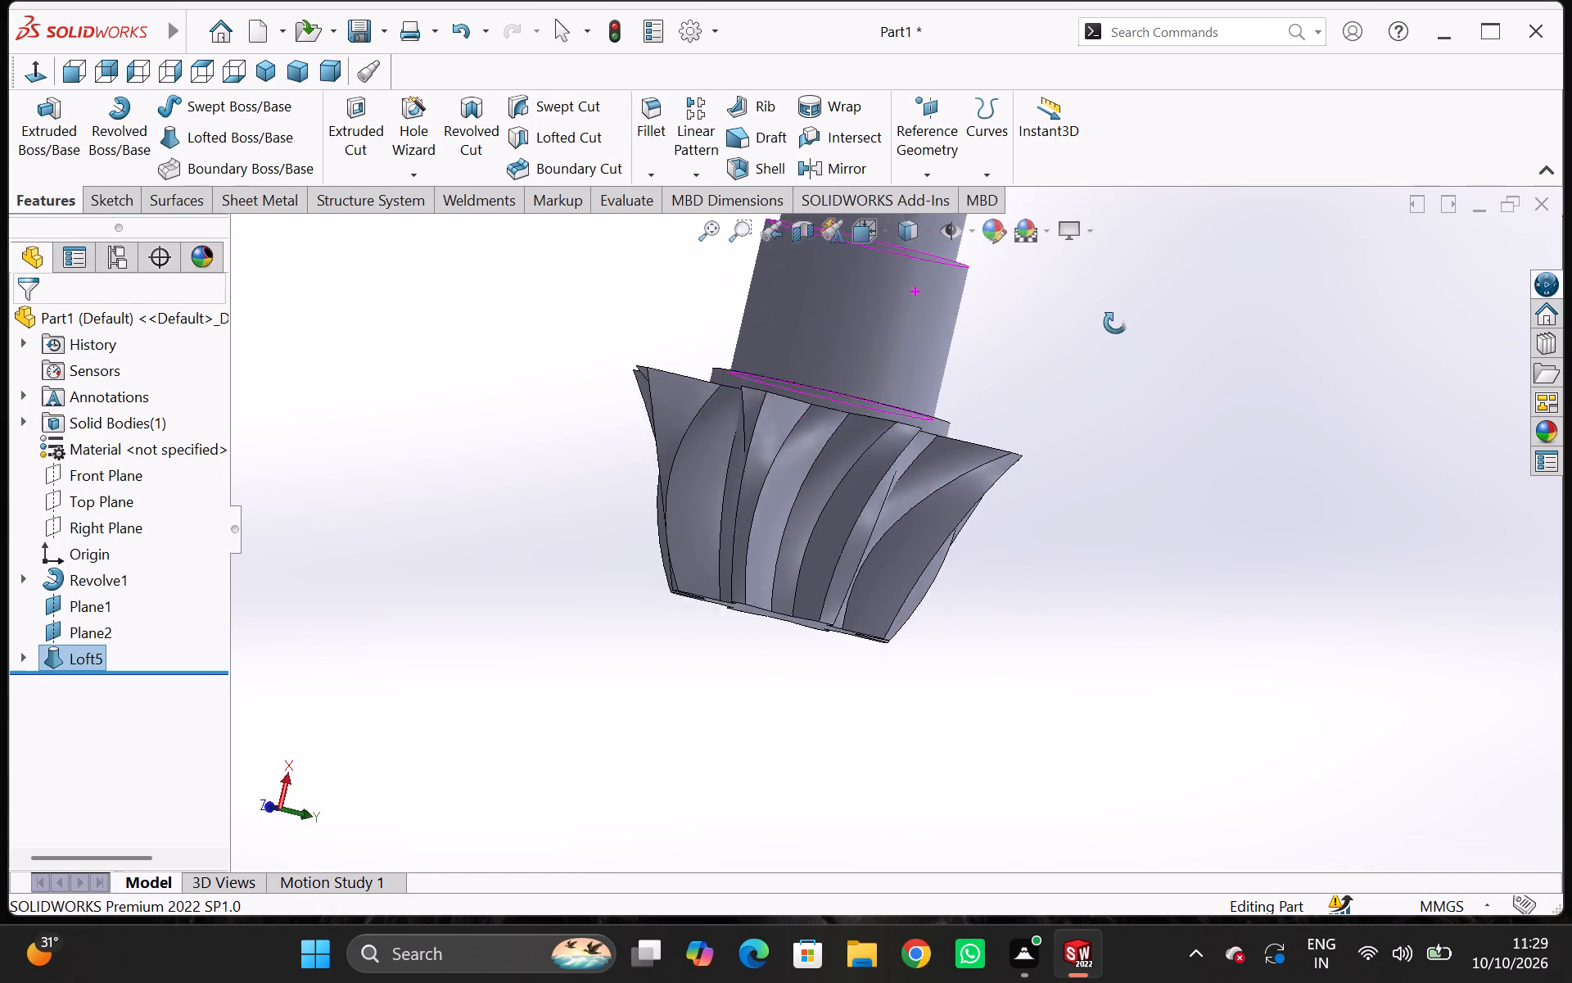
{"action": "middle_click_drag", "start_coordinate": [1115, 323], "coordinate": [1323, 397]}
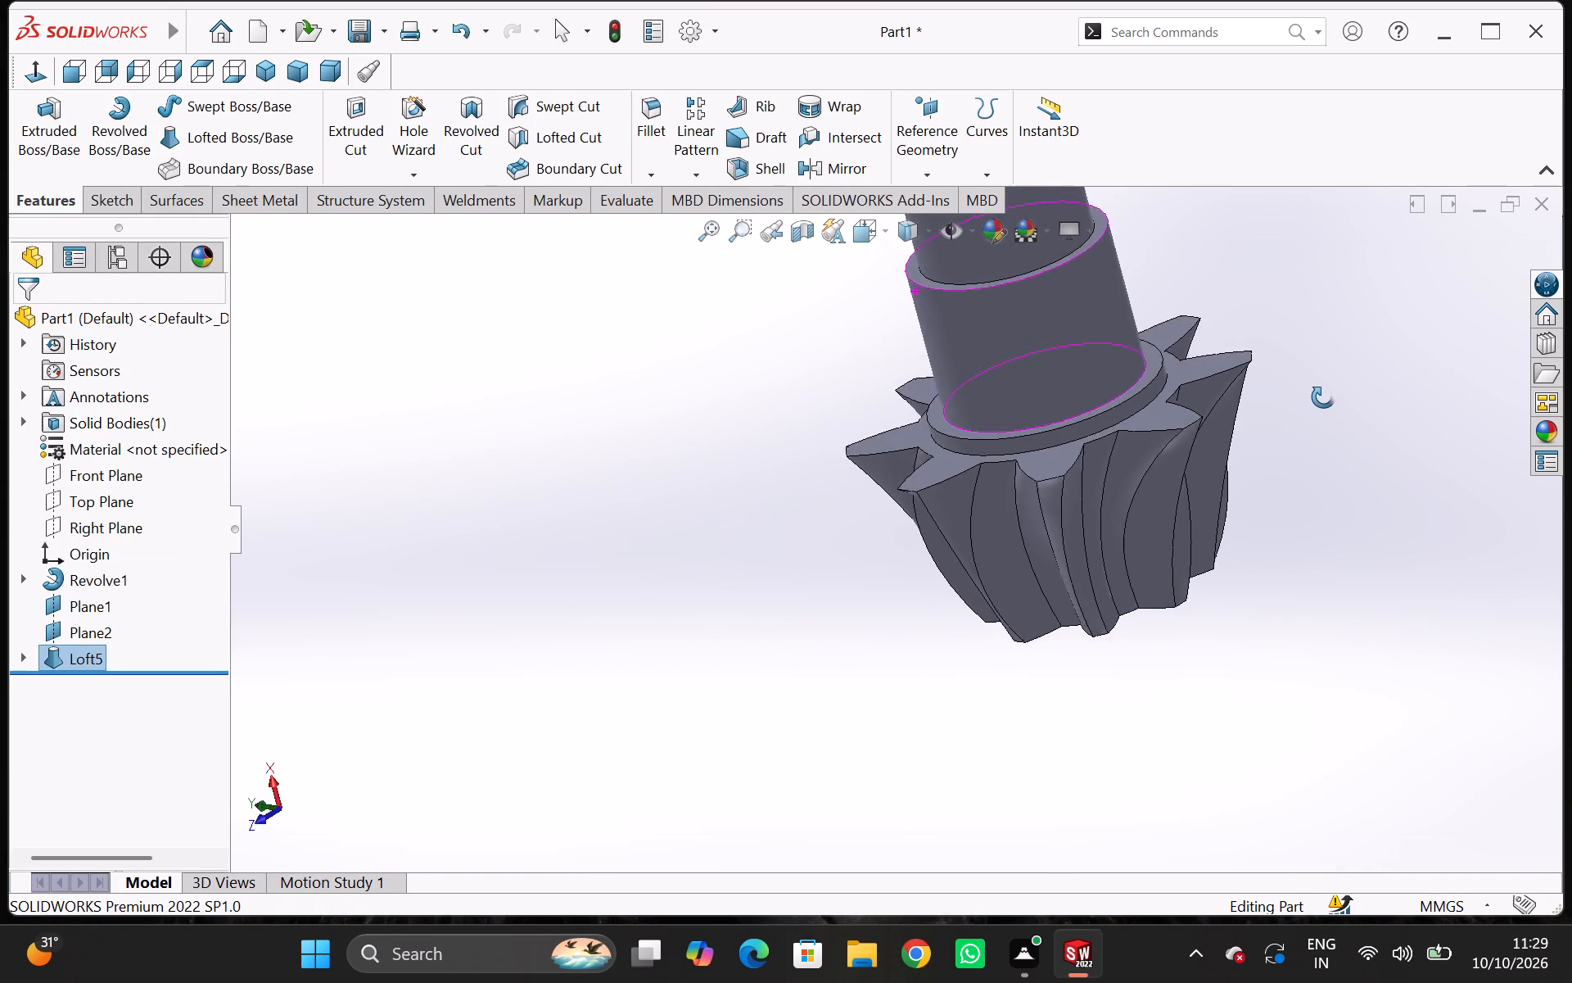
{"action": "middle_click_drag", "start_coordinate": [1323, 397], "coordinate": [1330, 410]}
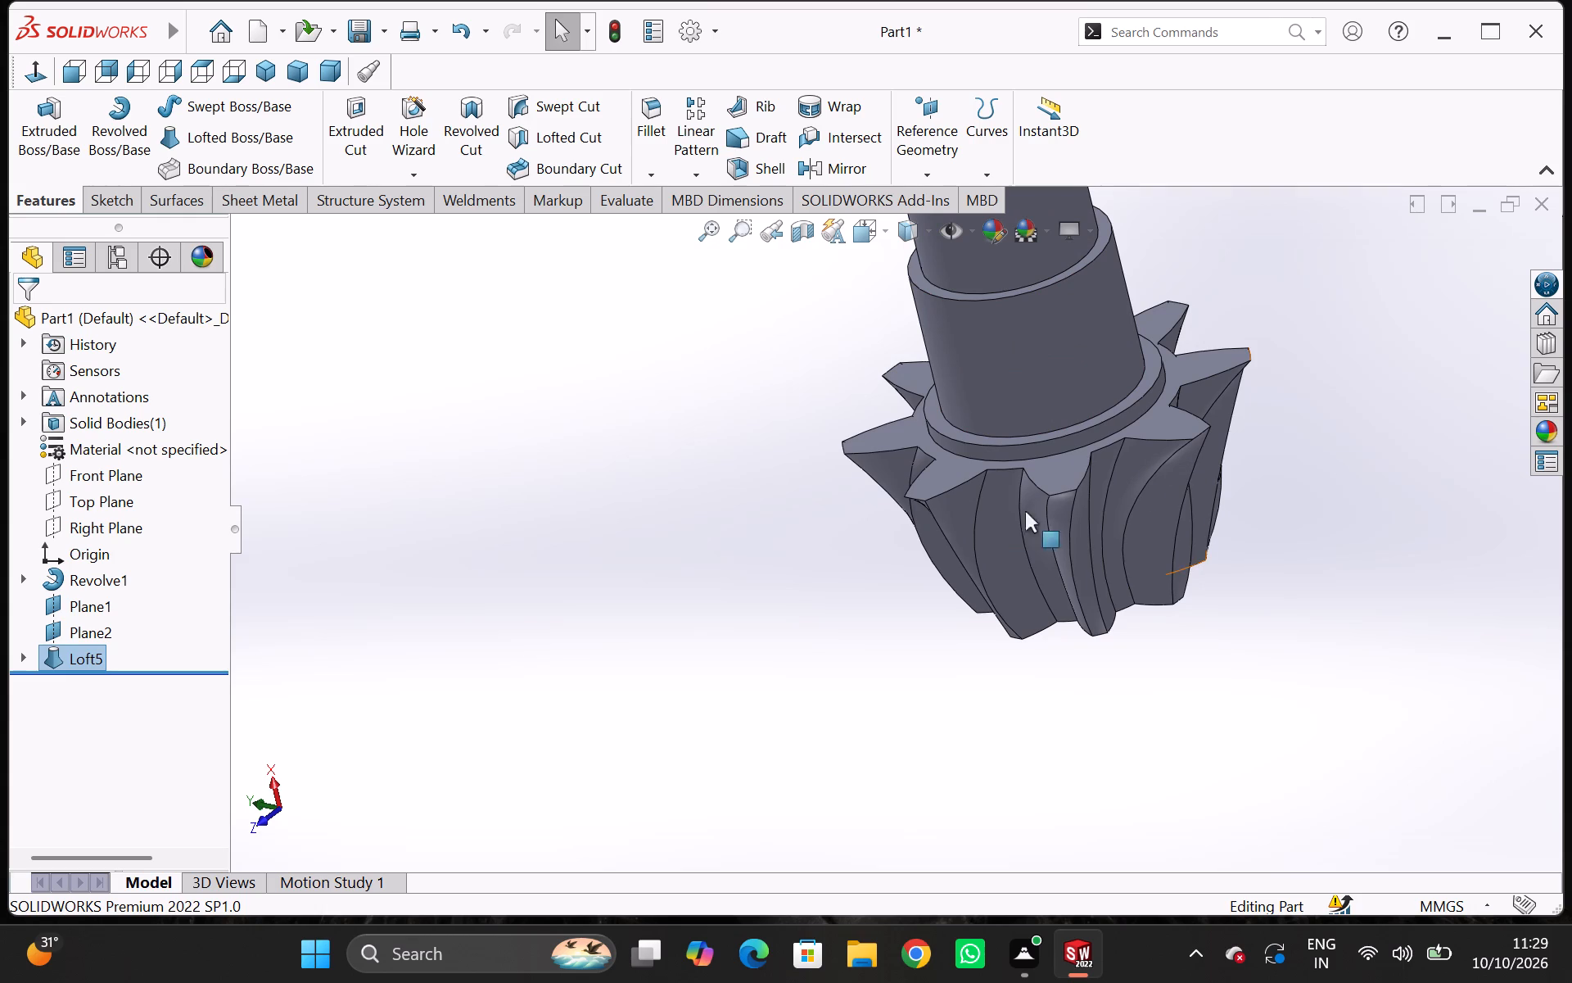
{"action": "scroll", "coordinate": [1002, 592], "scroll_direction": "down", "scroll_amount": 3}
{"action": "scroll", "coordinate": [994, 594], "scroll_direction": "up", "scroll_amount": 7}
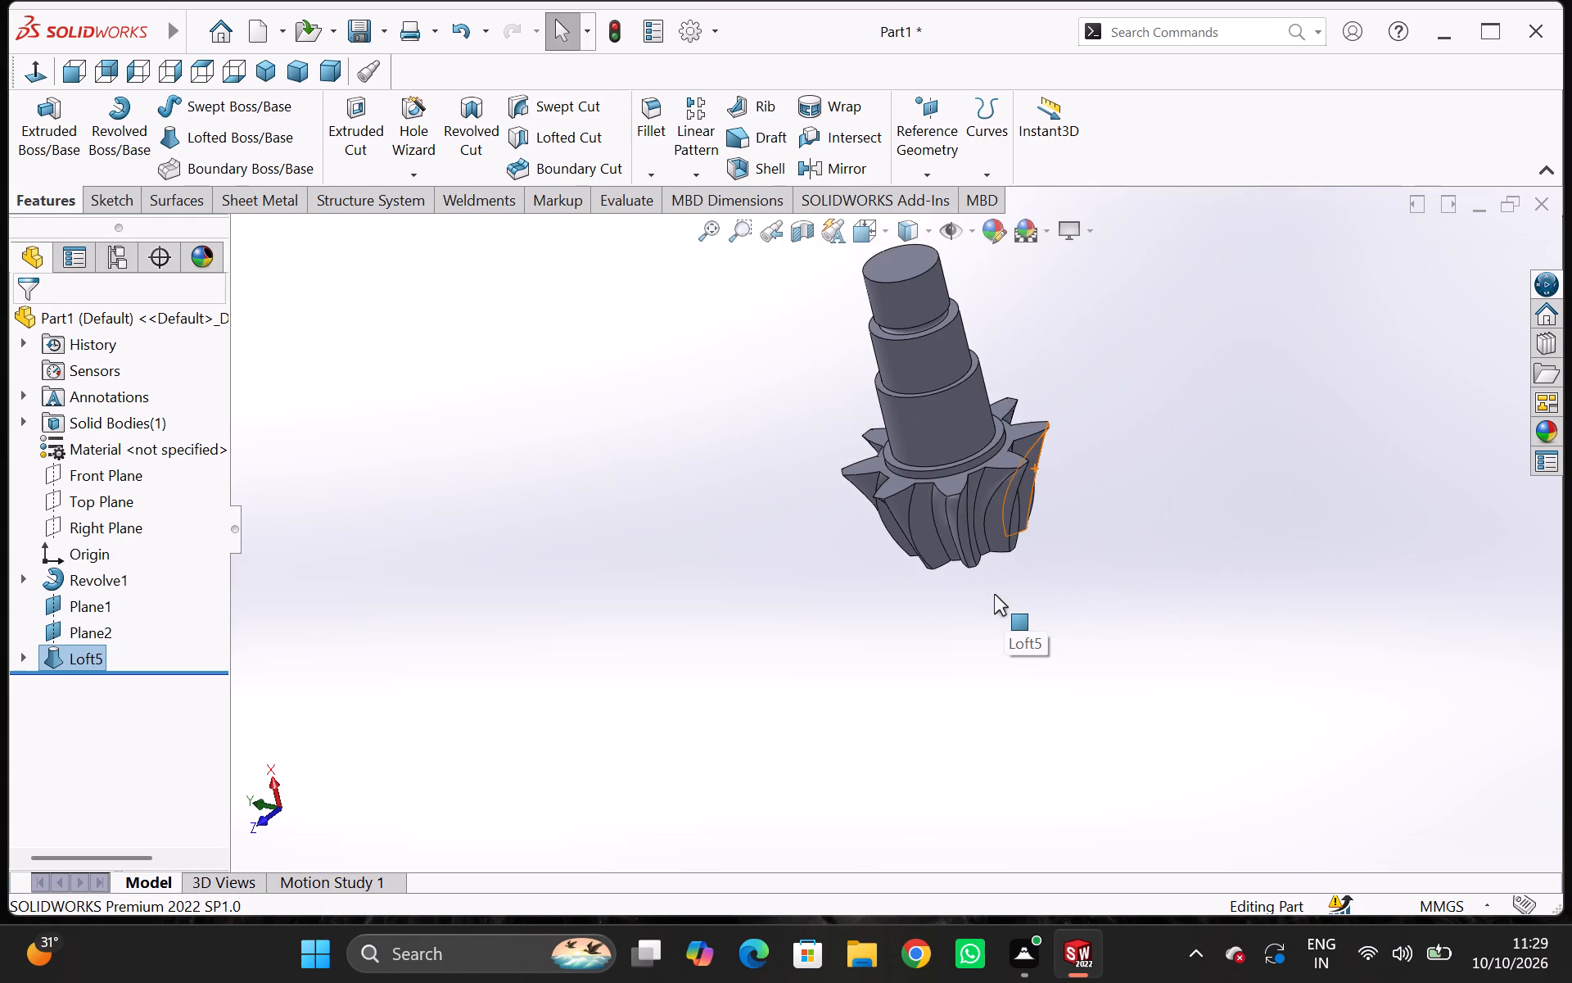
{"action": "middle_click_drag", "start_coordinate": [1136, 537], "coordinate": [570, 576]}
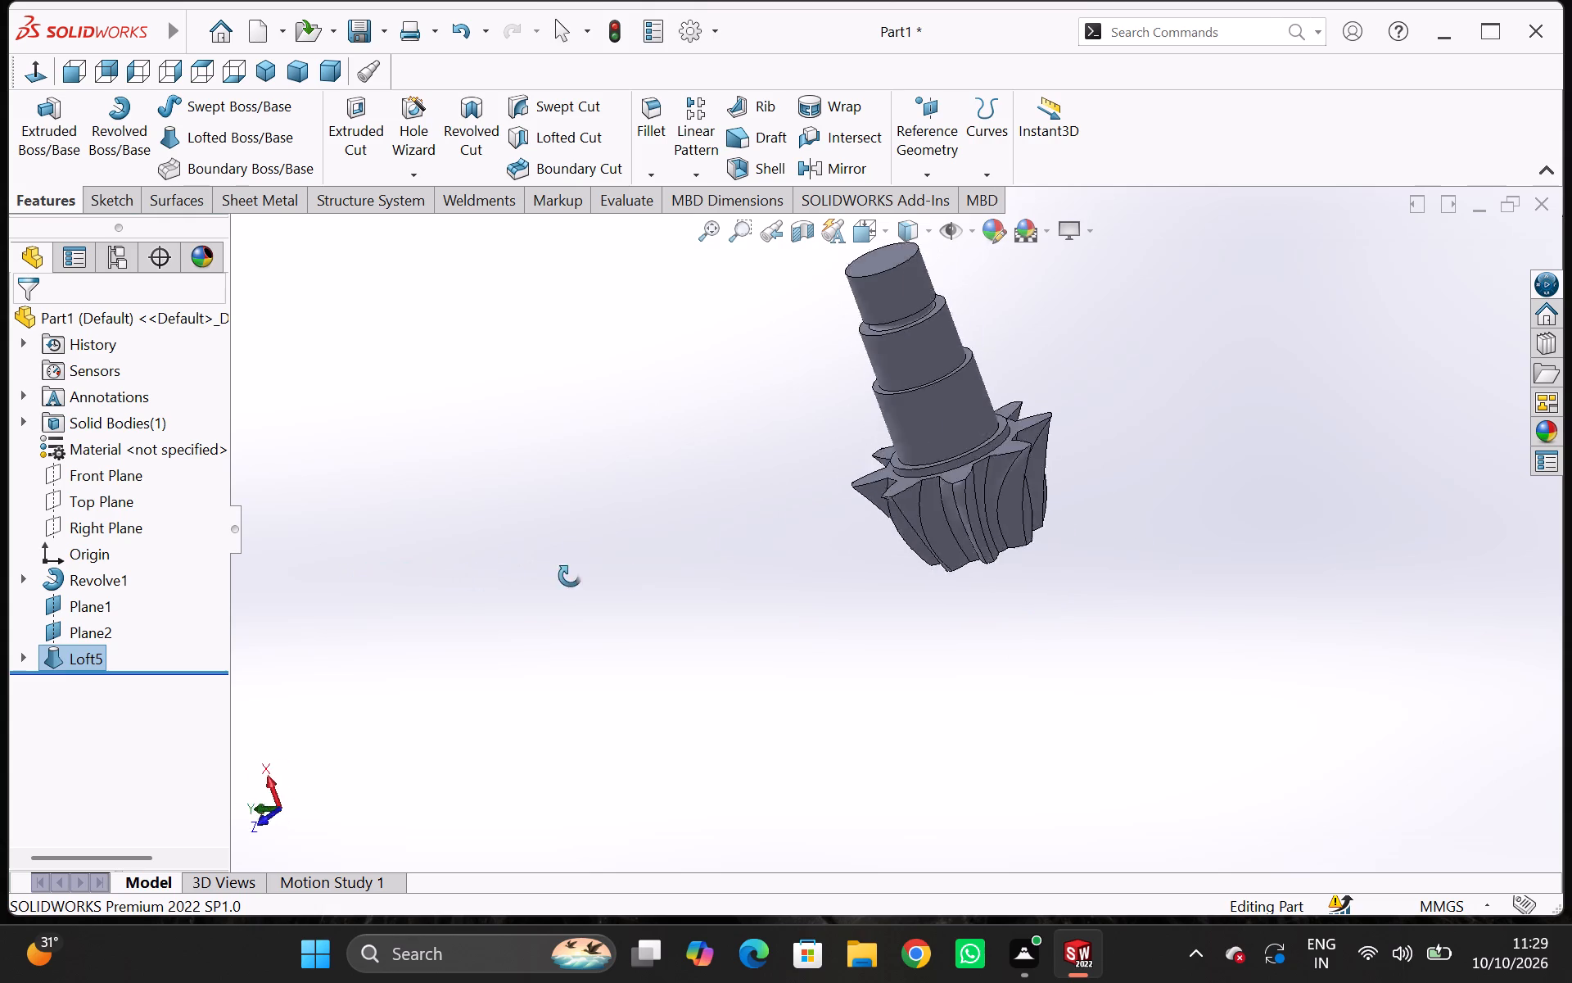
{"action": "middle_click_drag", "start_coordinate": [570, 576], "coordinate": [1188, 590]}
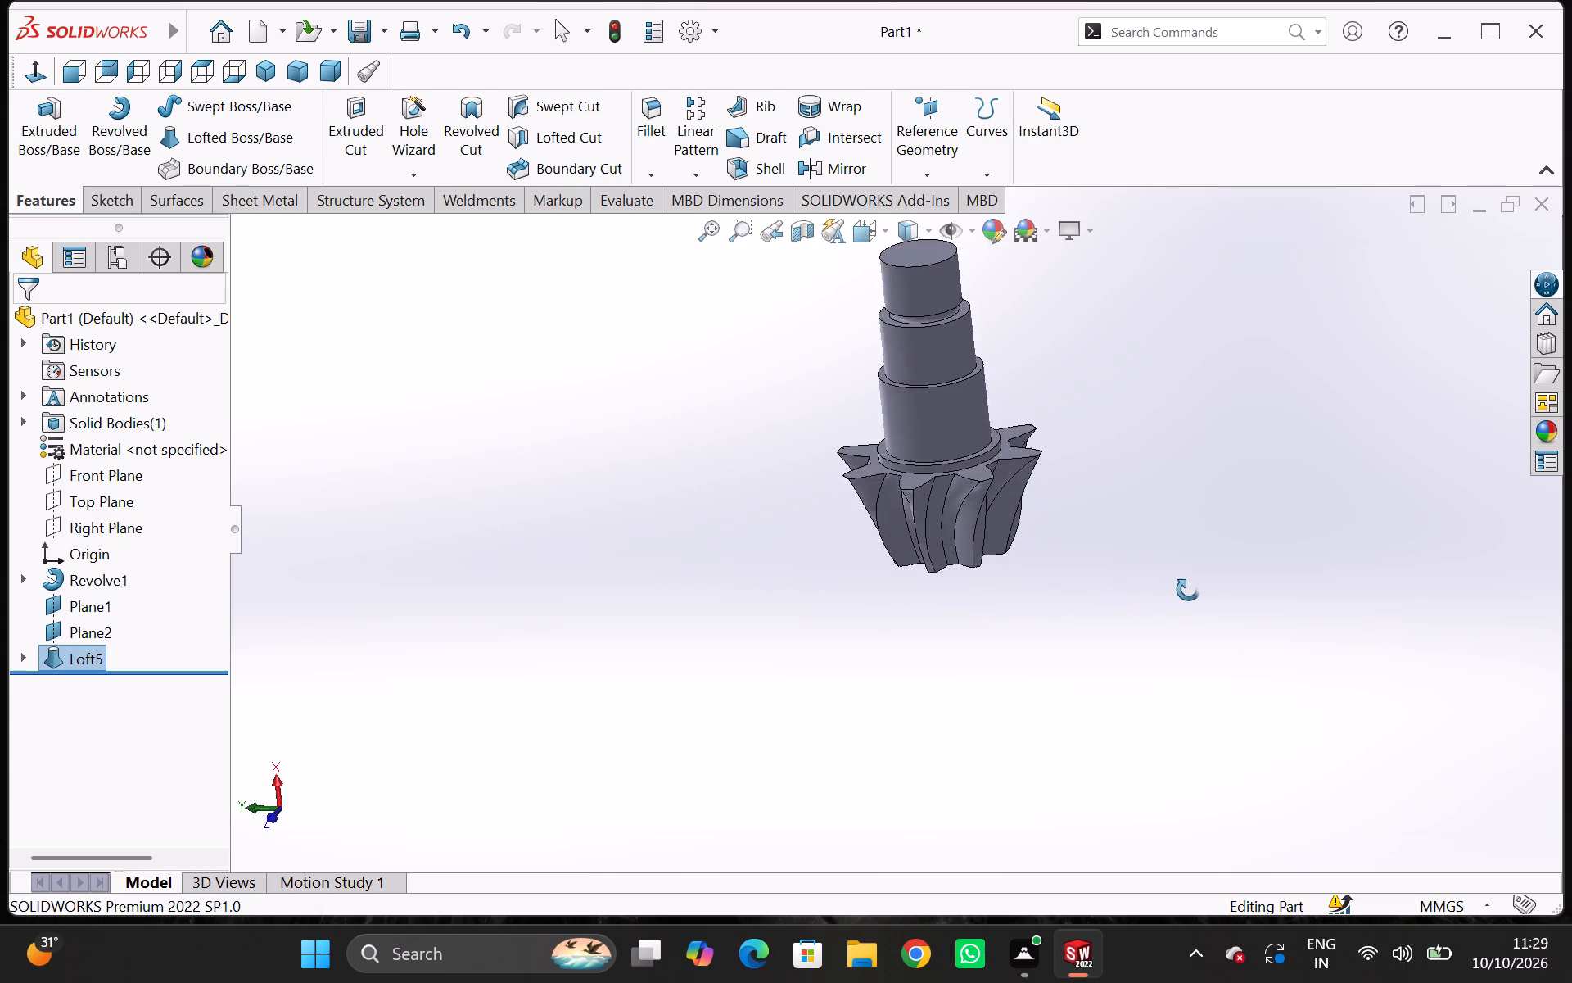
{"action": "middle_click_drag", "start_coordinate": [1188, 590], "coordinate": [1386, 590]}
{"action": "middle_click_drag", "start_coordinate": [1316, 590], "coordinate": [684, 569]}
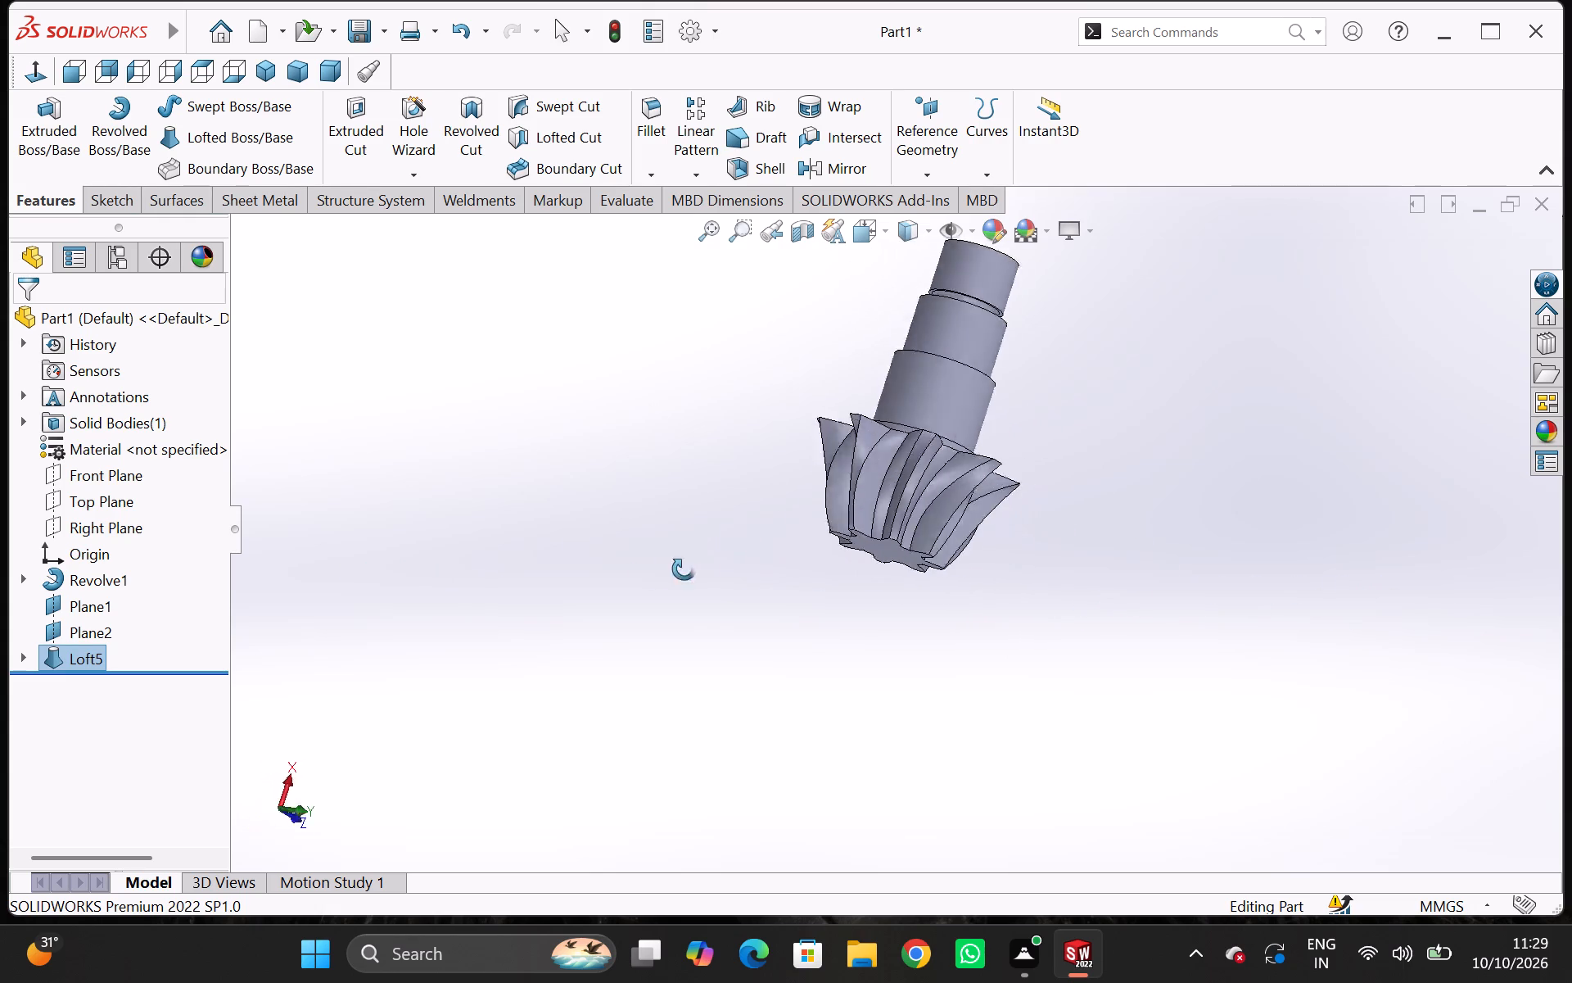
{"action": "middle_click_drag", "start_coordinate": [684, 569], "coordinate": [1184, 586]}
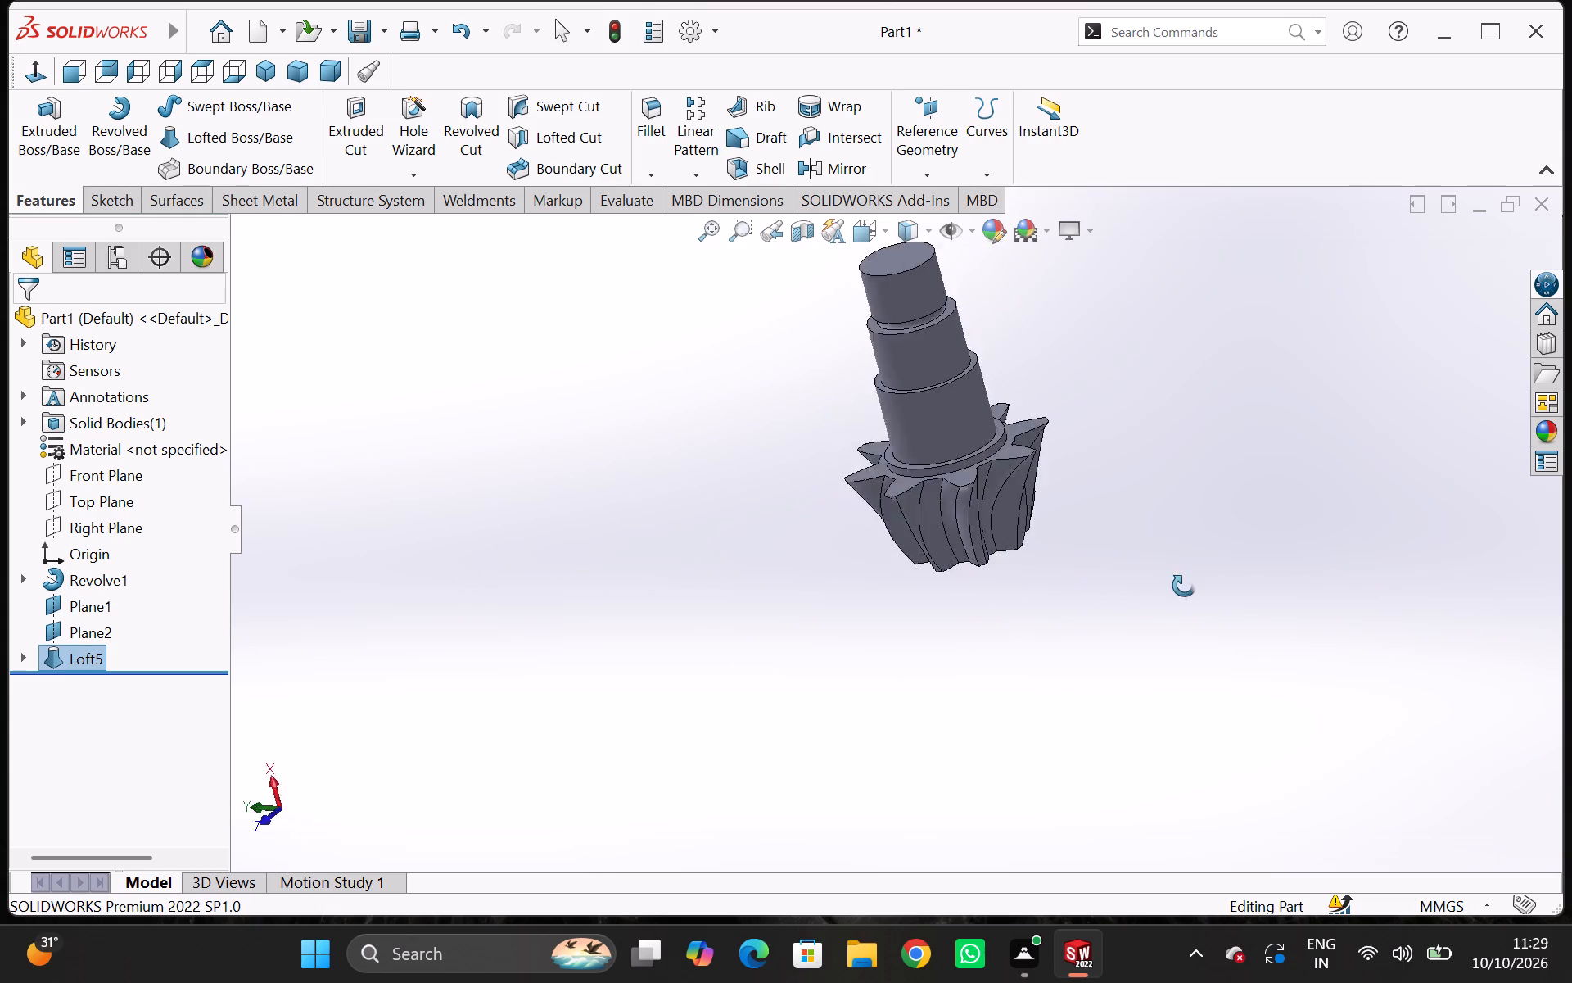
{"action": "middle_click_drag", "start_coordinate": [1184, 586], "coordinate": [561, 586]}
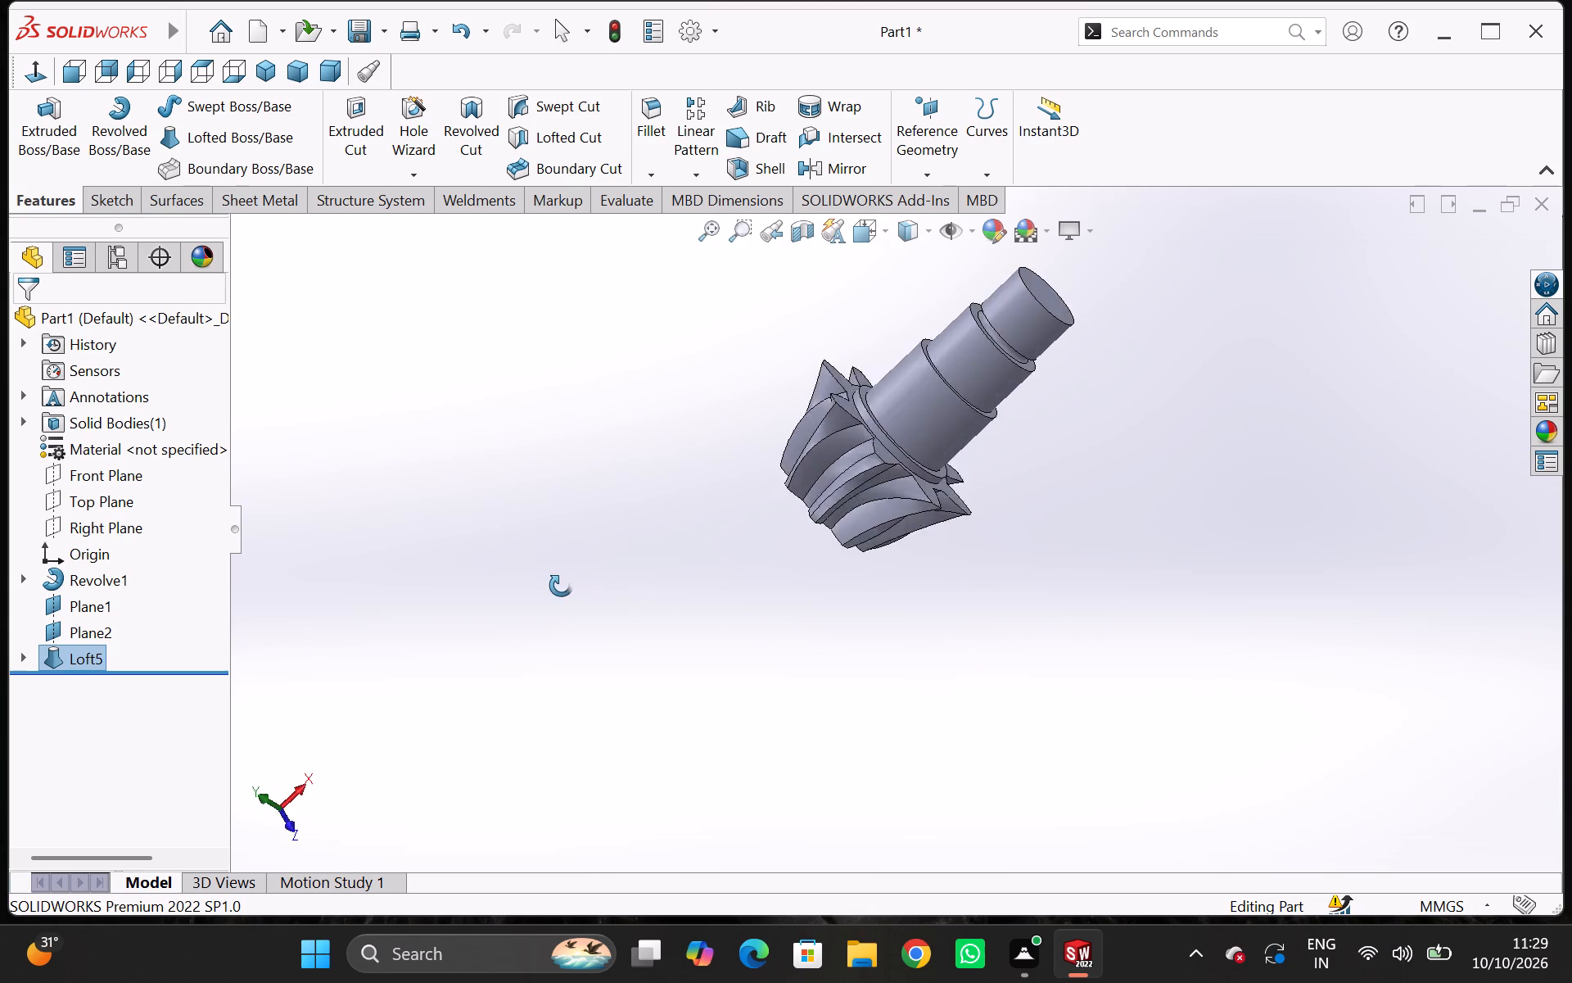
{"action": "middle_click_drag", "start_coordinate": [561, 586], "coordinate": [499, 455]}
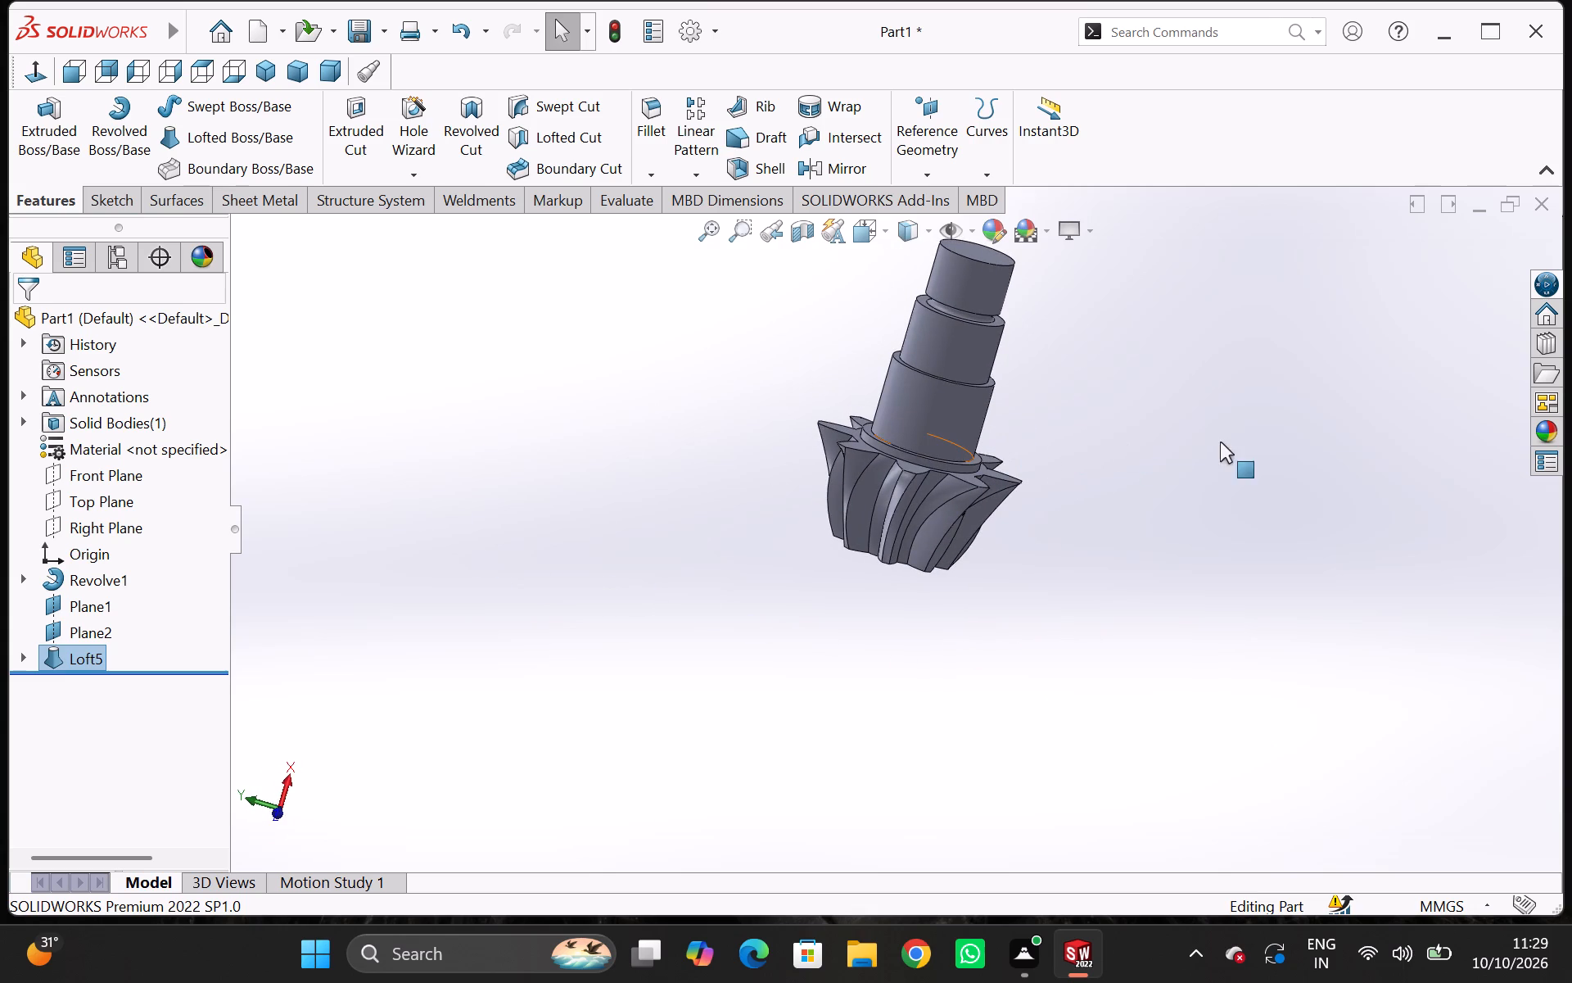
{"action": "scroll", "coordinate": [1221, 441], "scroll_direction": "down", "scroll_amount": 3}
{"action": "scroll", "coordinate": [1023, 392], "scroll_direction": "up", "scroll_amount": 3}
{"action": "middle_click_drag", "start_coordinate": [1010, 387], "coordinate": [943, 387]}
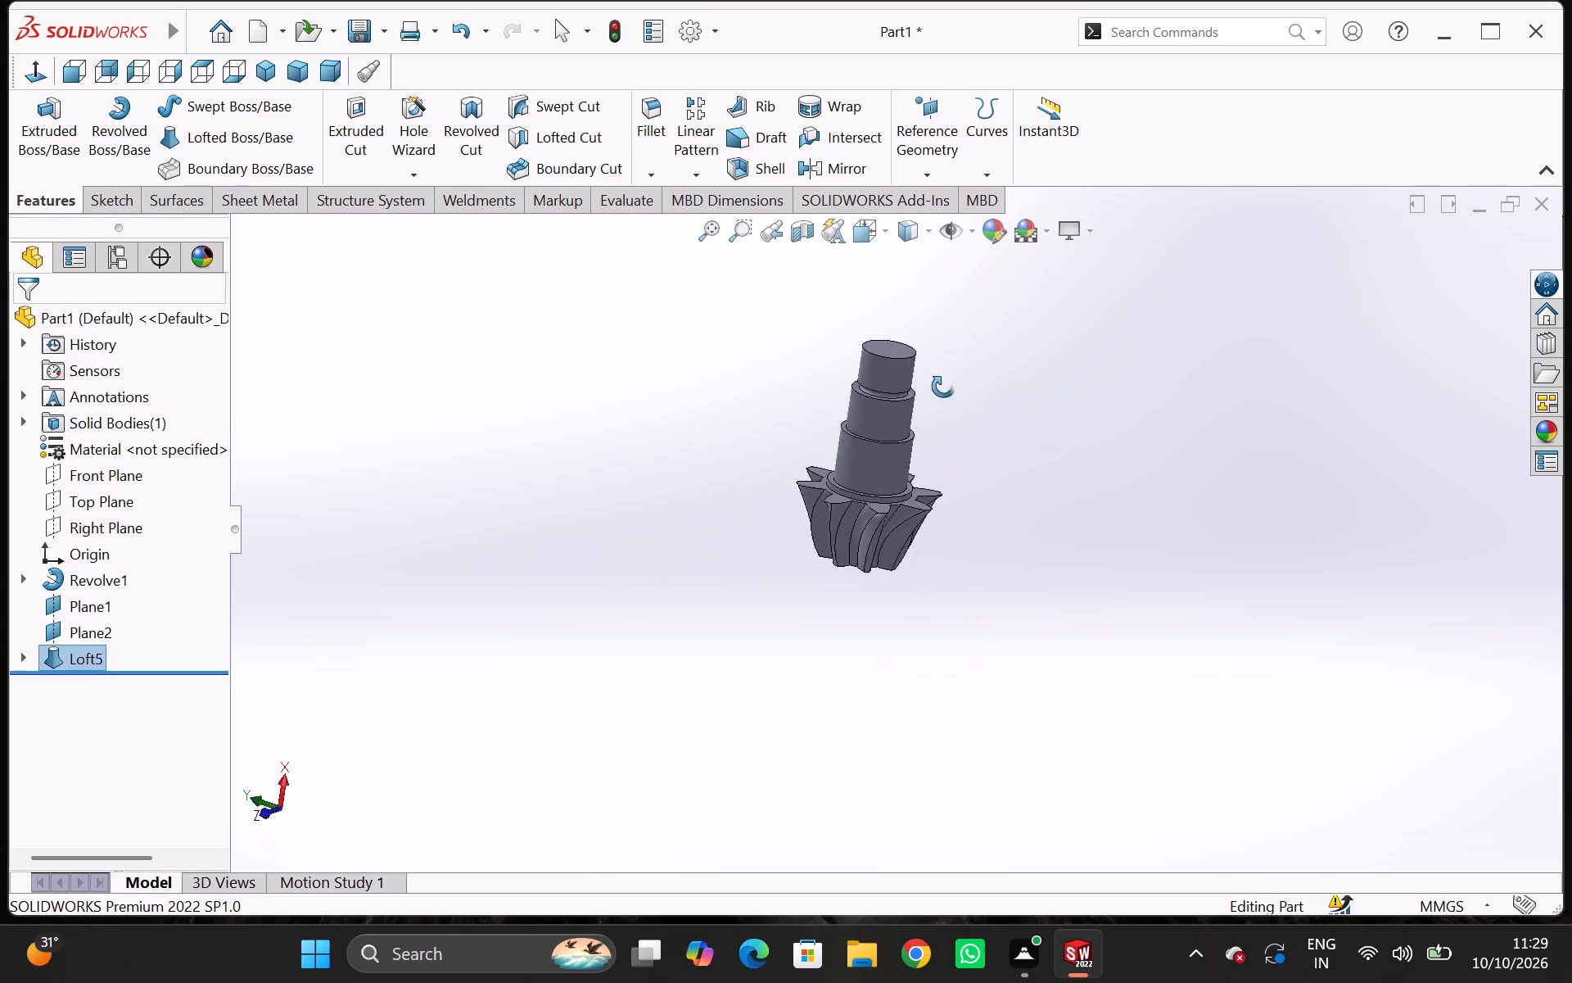
{"action": "middle_click_drag", "start_coordinate": [943, 387], "coordinate": [470, 347]}
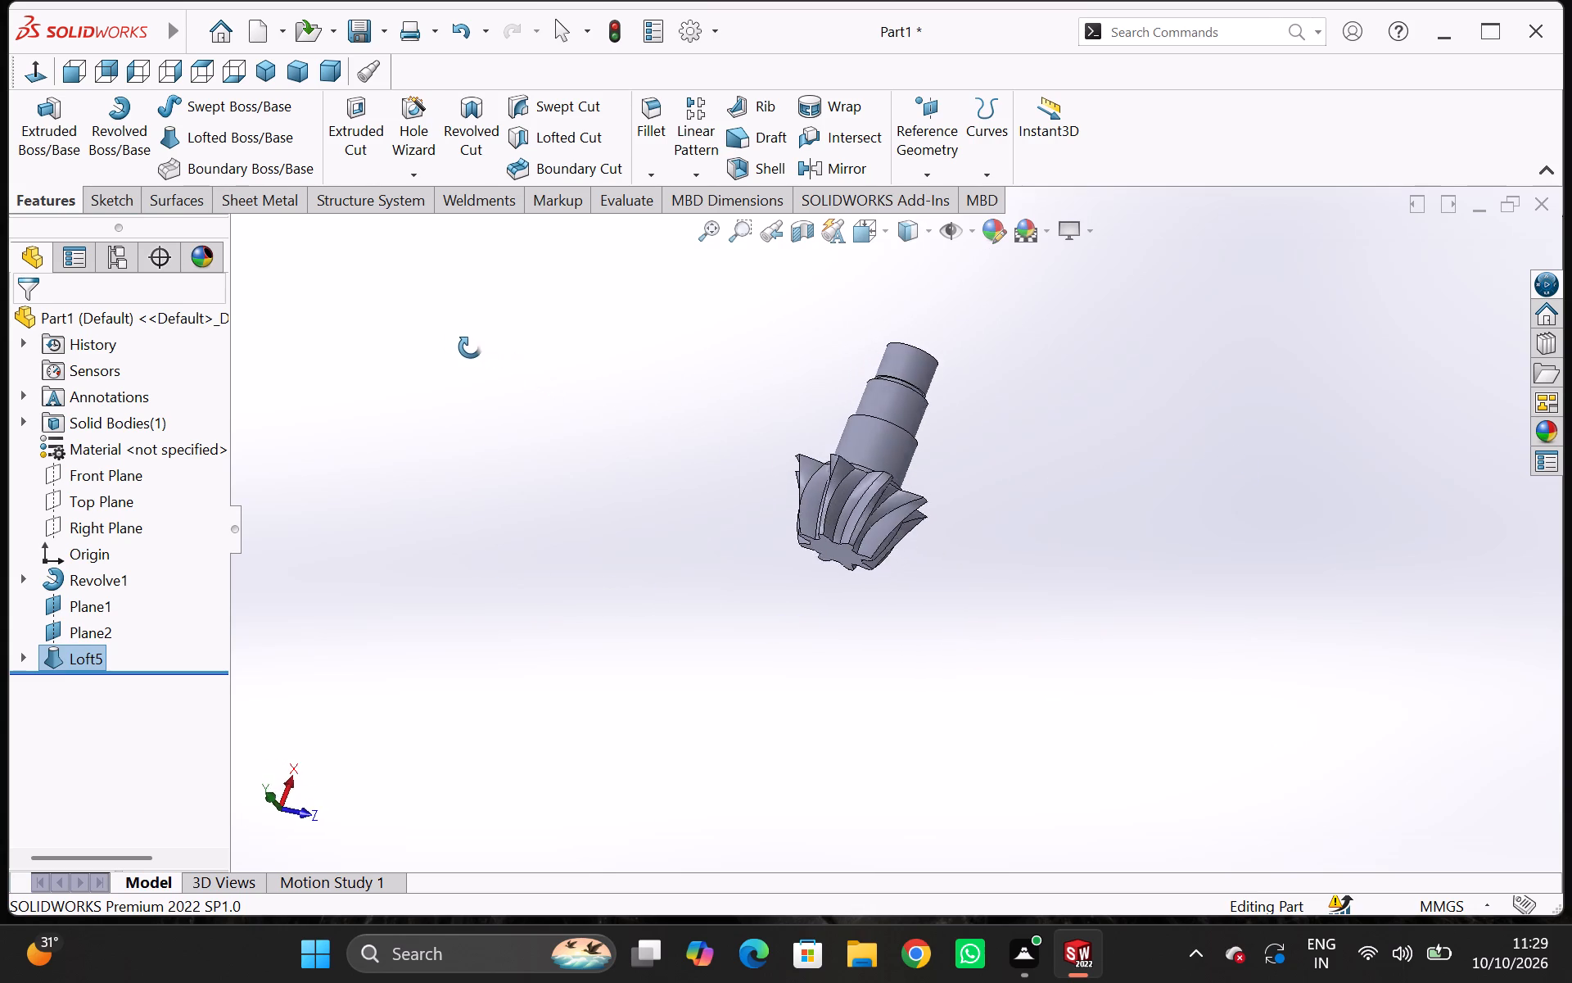
{"action": "middle_click_drag", "start_coordinate": [470, 347], "coordinate": [357, 334]}
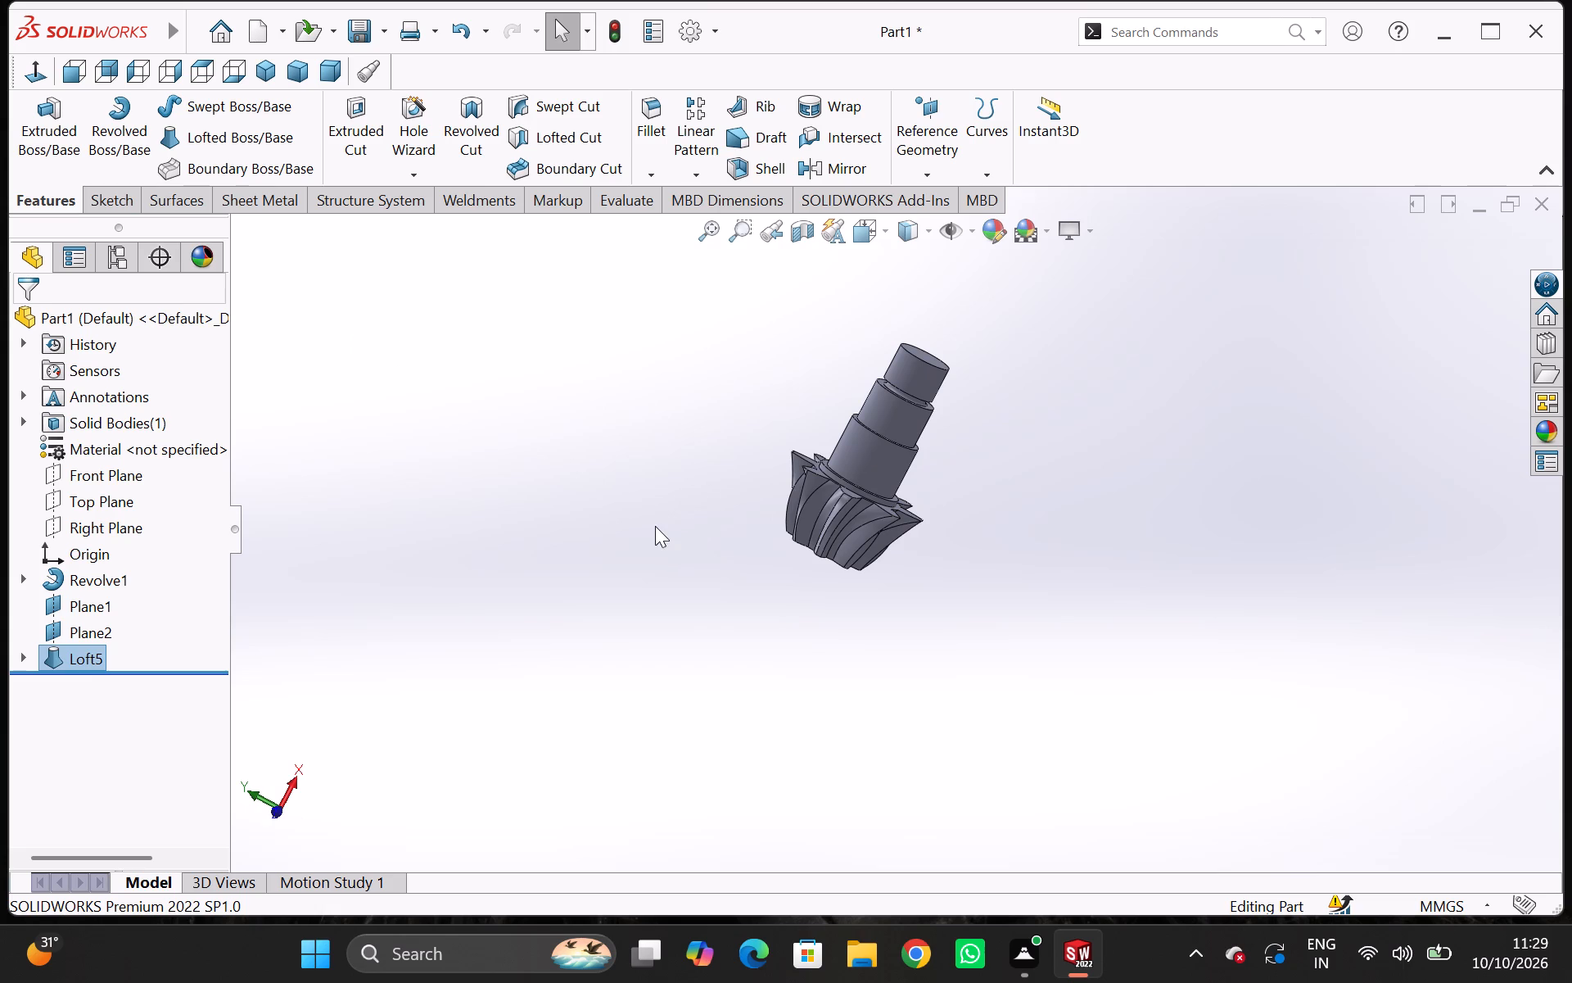
Save the part in the solid works folder under the file name mechanica.
{"action": "key", "text": "ctrl+s"}
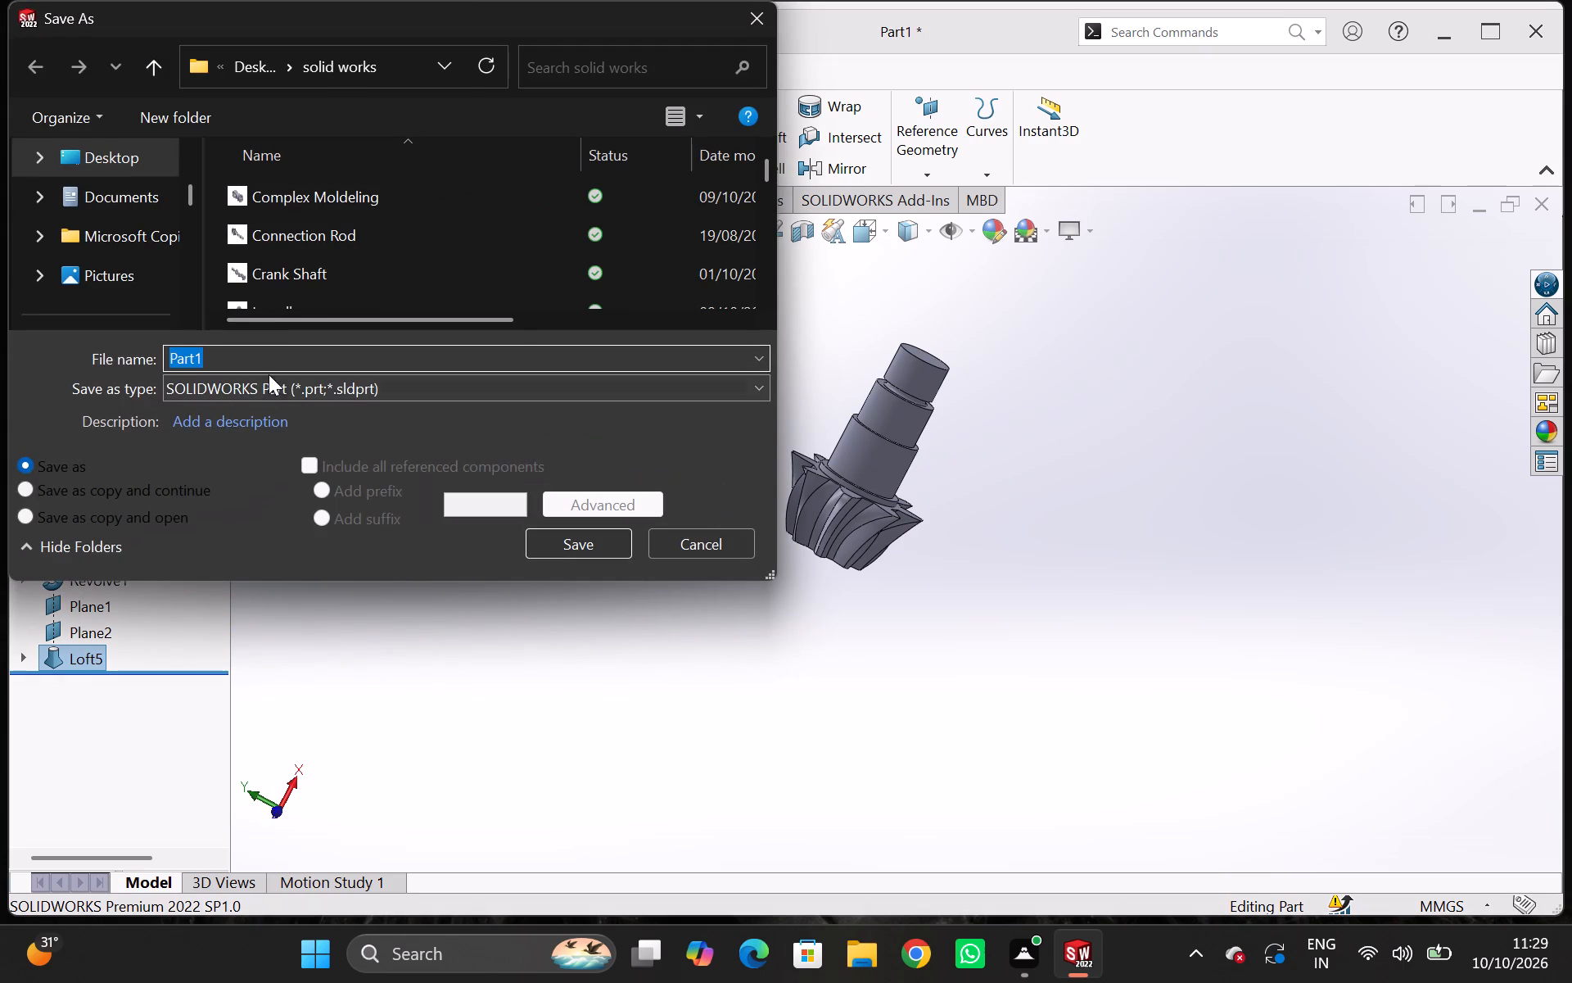
{"action": "left_click_drag", "start_coordinate": [248, 361], "coordinate": [0, 319]}
{"action": "type", "text": "dr"}
{"action": "key", "text": "i"}
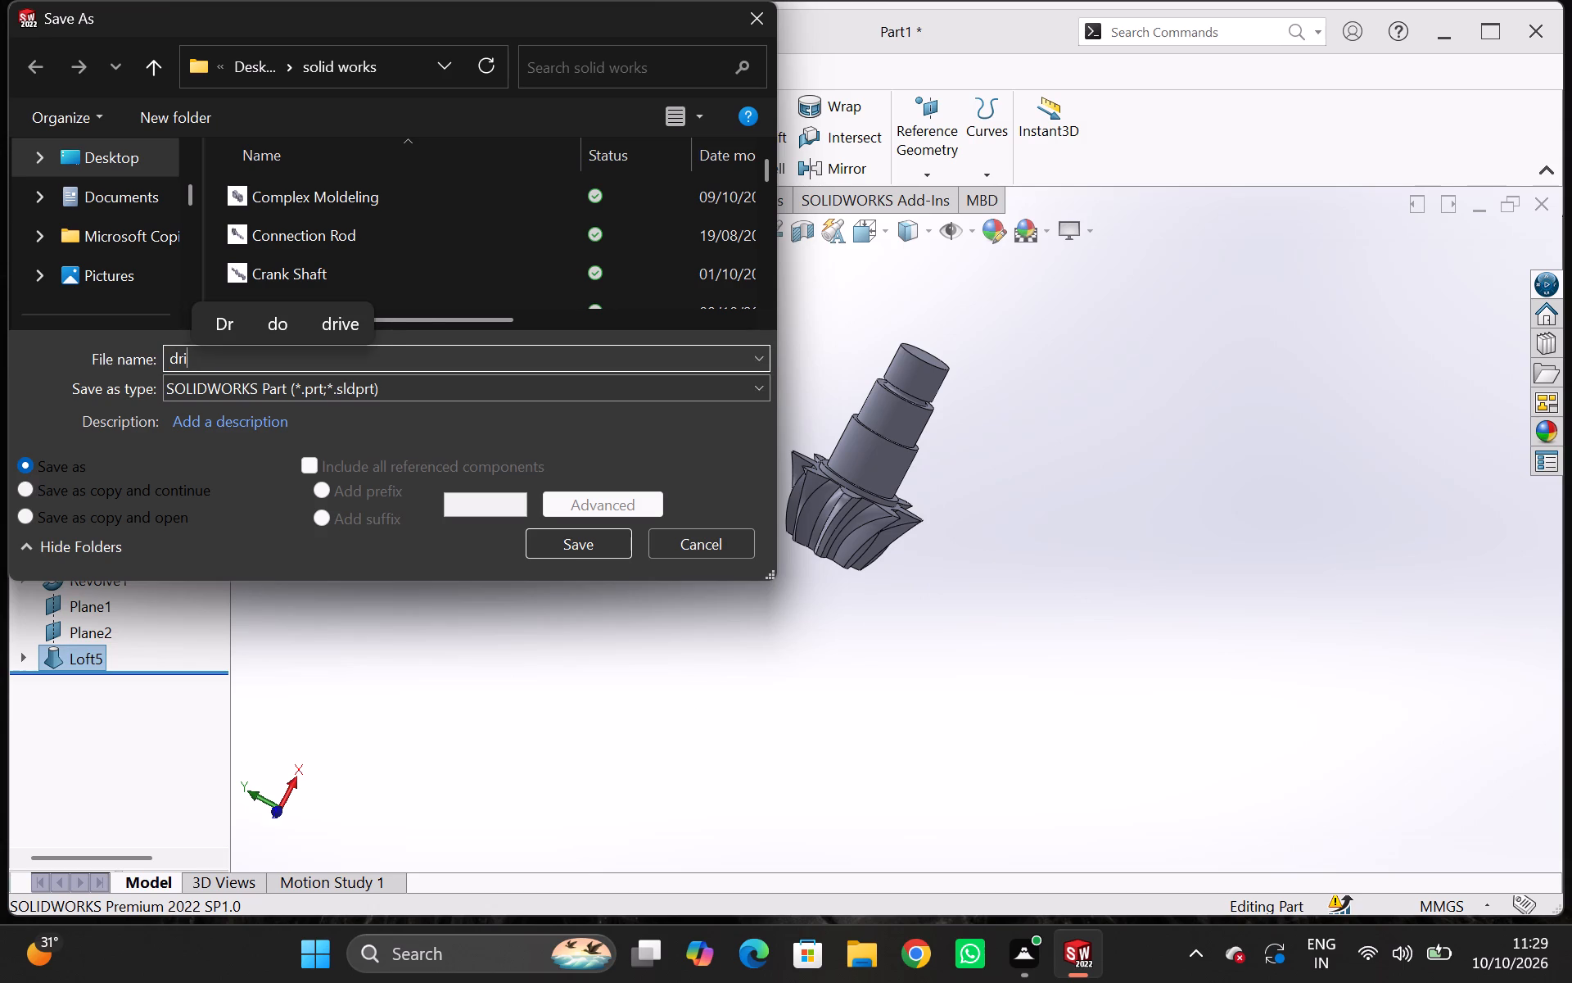
{"action": "type", "text": "ll"}
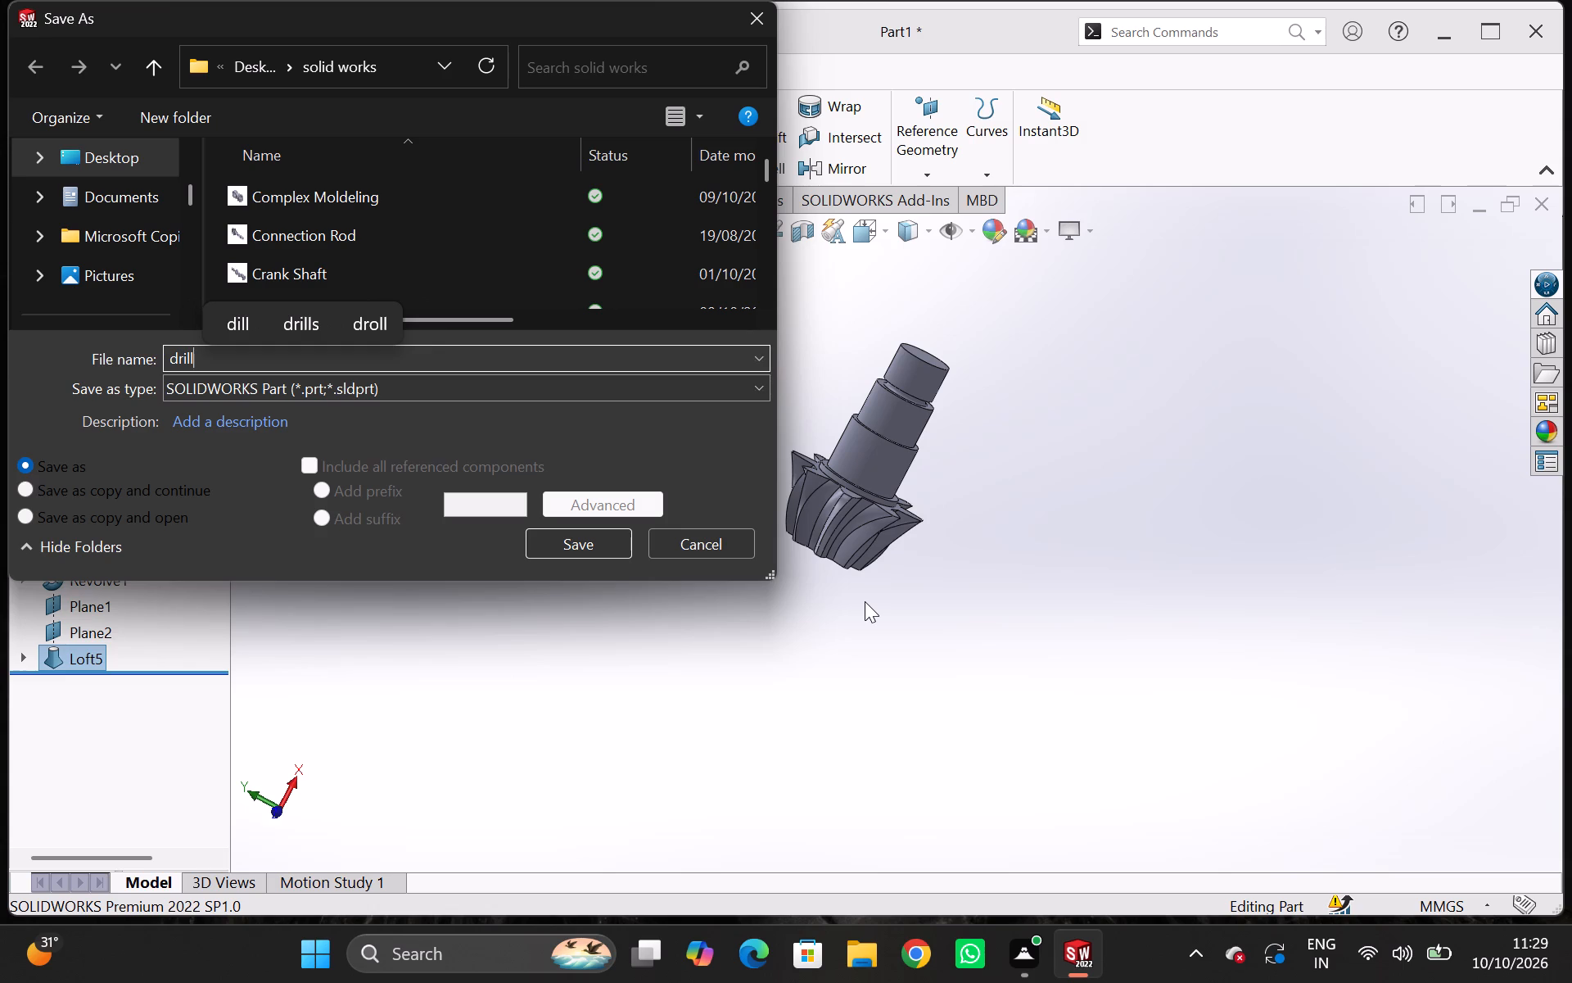
{"action": "key", "text": "BackSpace"}
{"action": "key", "text": "BackSpace"}
{"action": "key", "text": "BackSpace"}
{"action": "key", "text": "BackSpace"}
{"action": "key", "text": "BackSpace"}
{"action": "key", "text": "BackSpace"}
{"action": "key", "text": "BackSpace"}
{"action": "key", "text": "BackSpace"}
{"action": "key", "text": "BackSpace"}
{"action": "key", "text": "BackSpace"}
{"action": "key", "text": "BackSpace"}
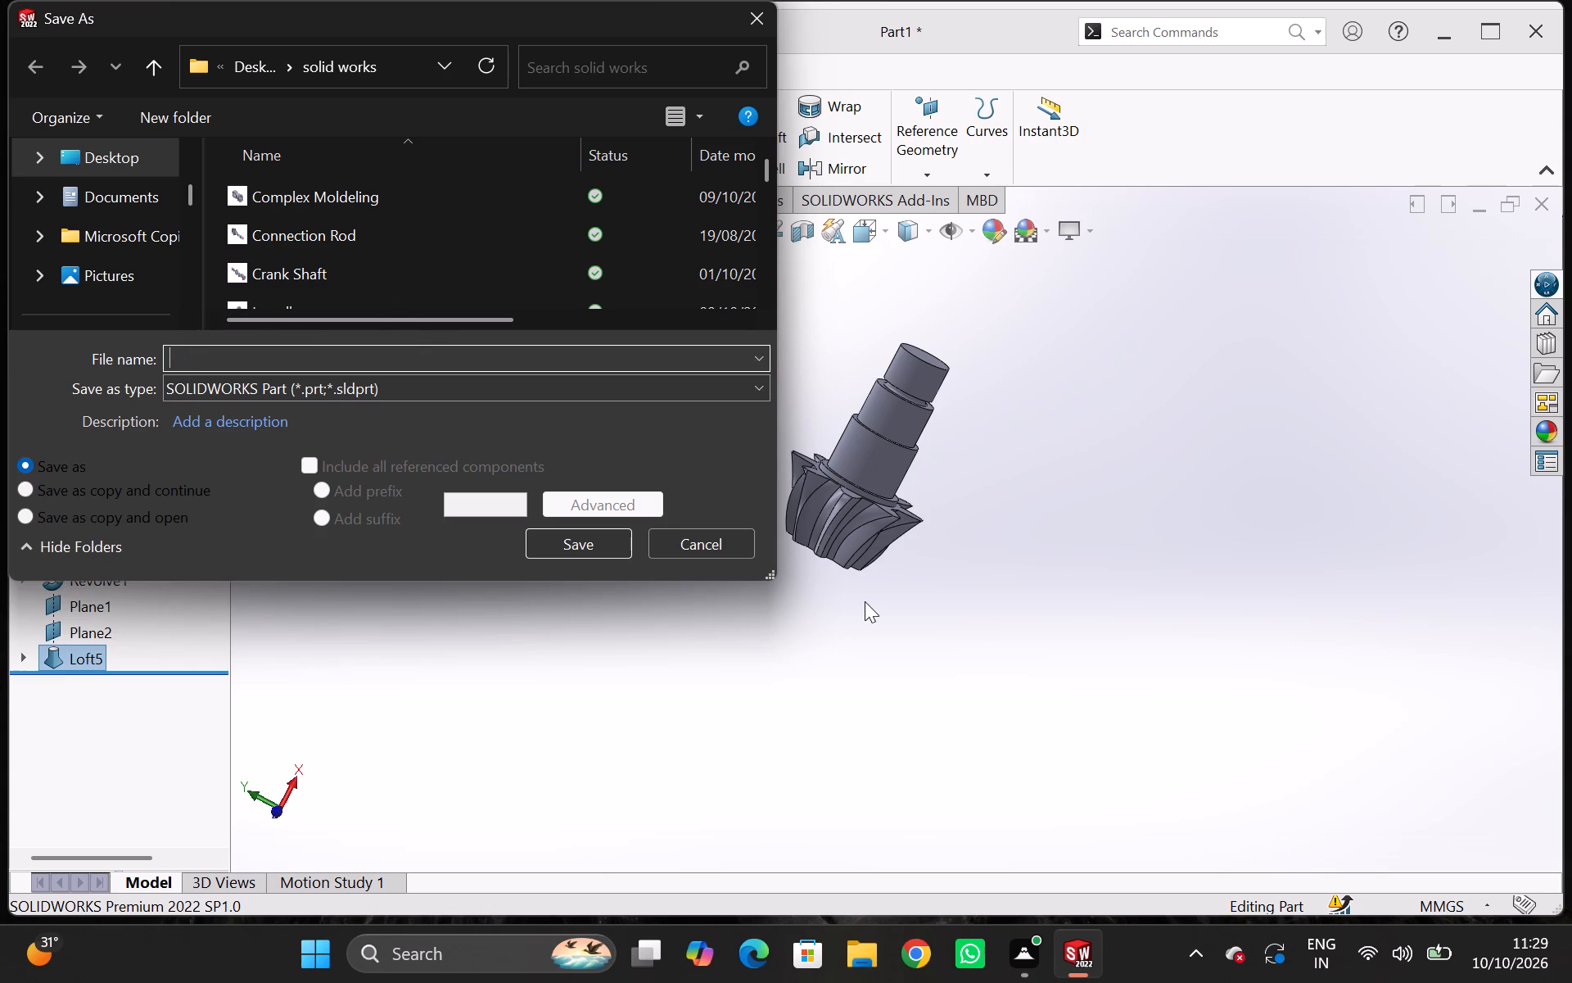
{"action": "key", "text": "m"}
{"action": "type", "text": "ex"}
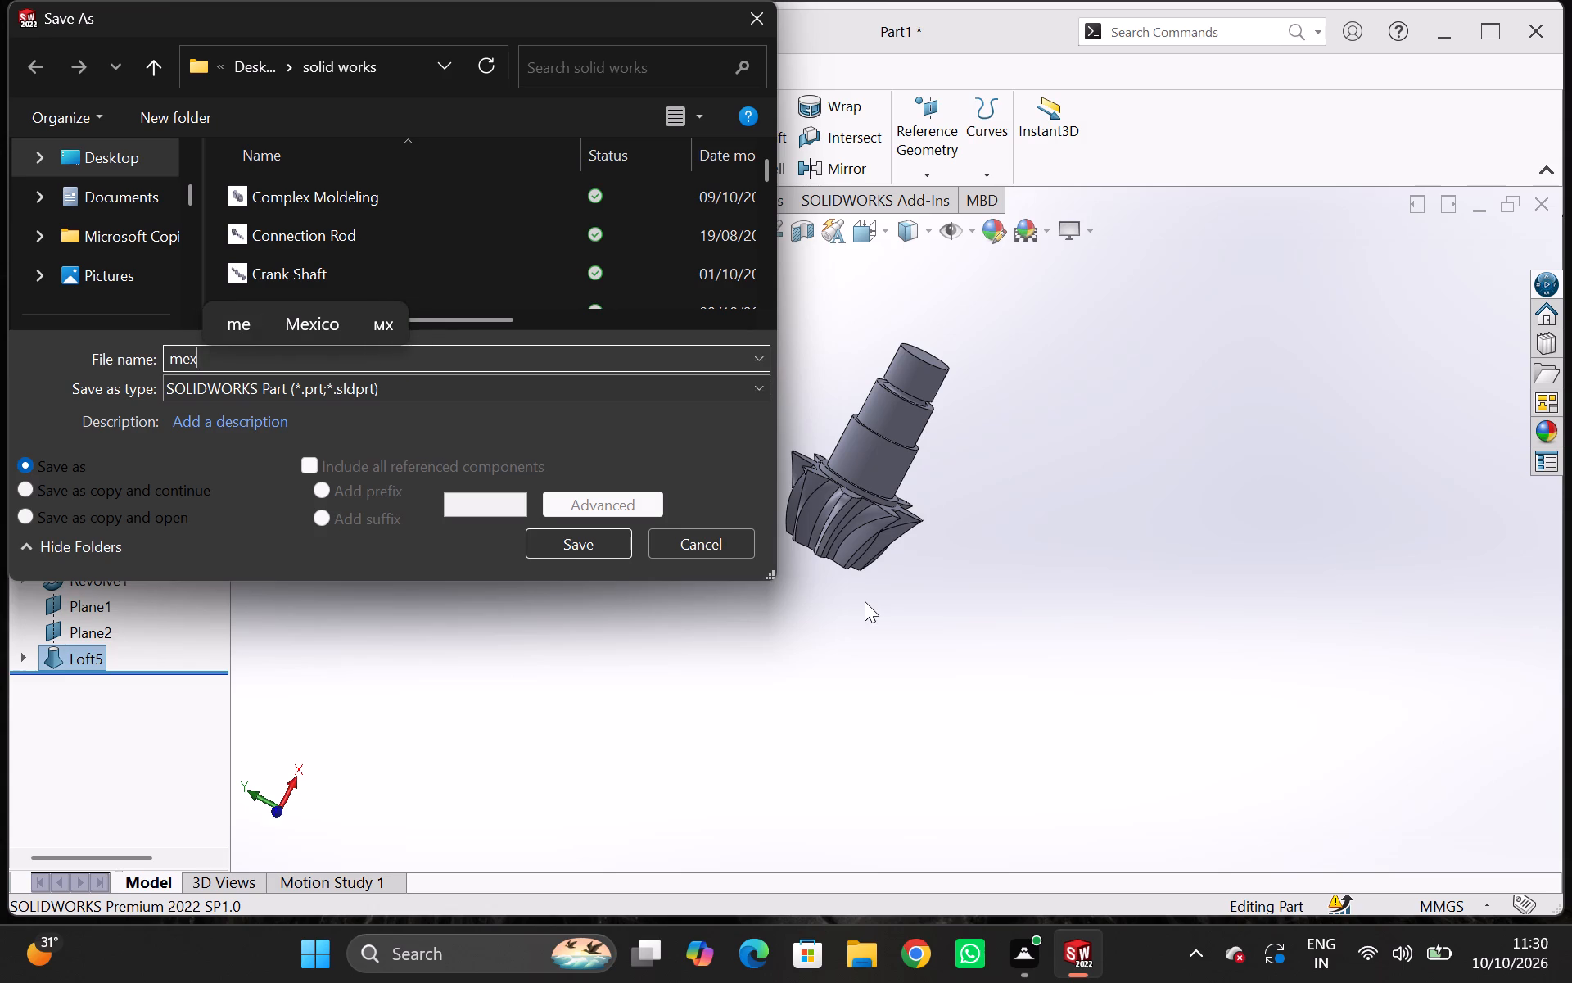
{"action": "key", "text": "BackSpace"}
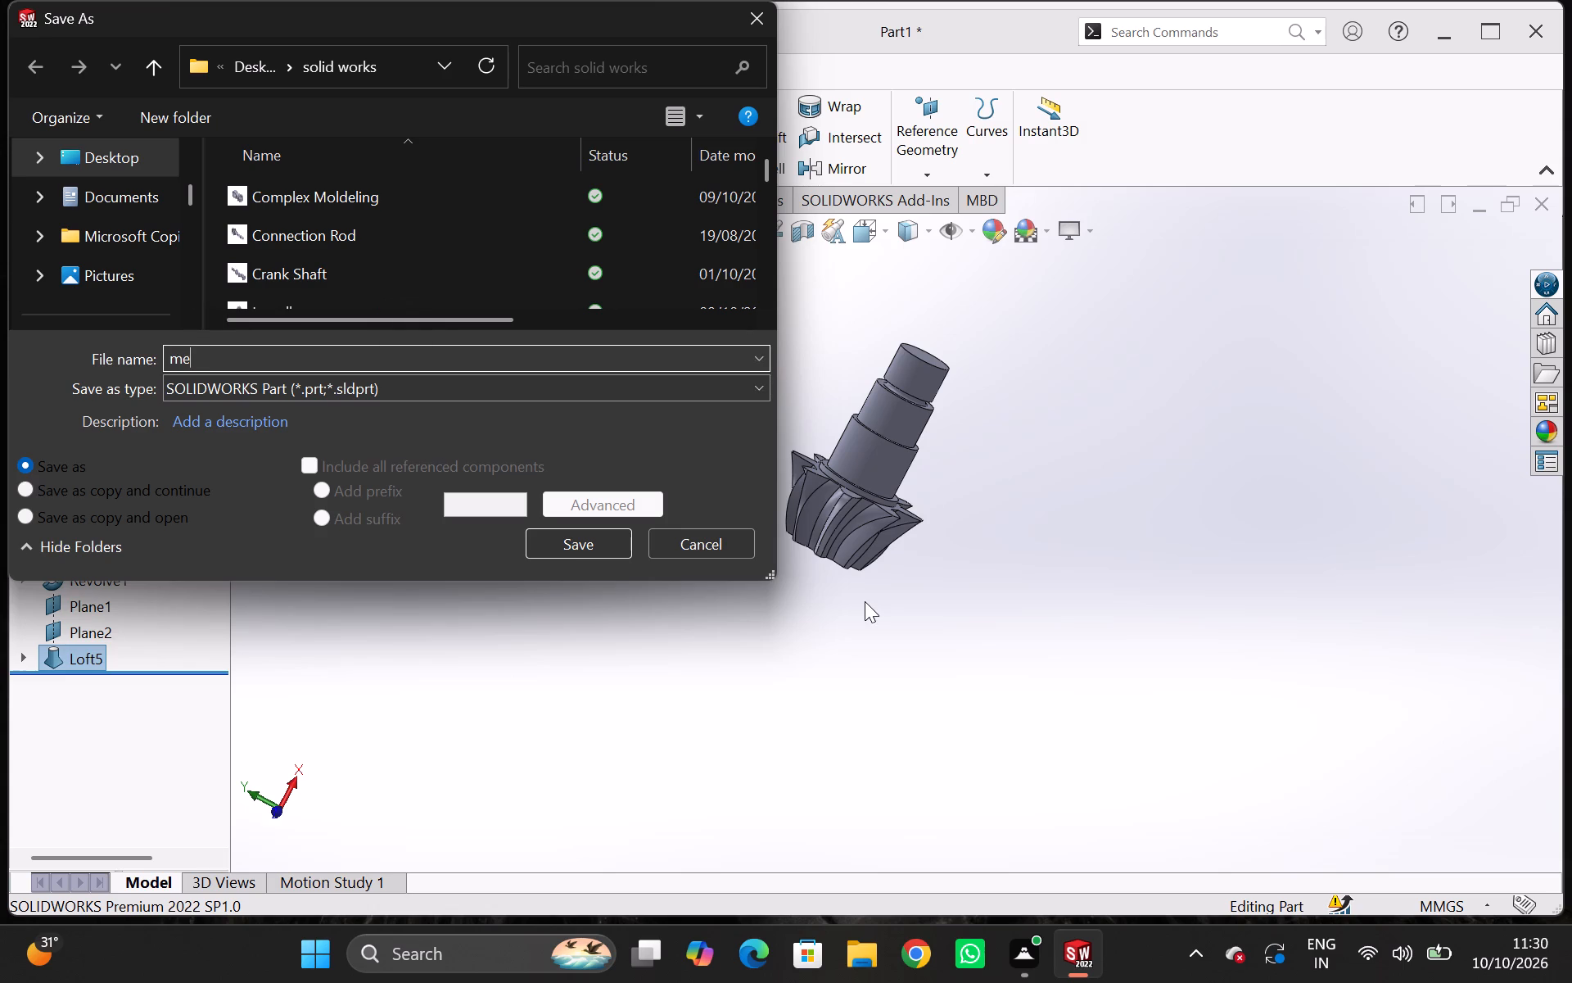
{"action": "key", "text": "v"}
{"action": "key", "text": "BackSpace"}
{"action": "type", "text": "chani"}
{"action": "type", "text": "ca"}
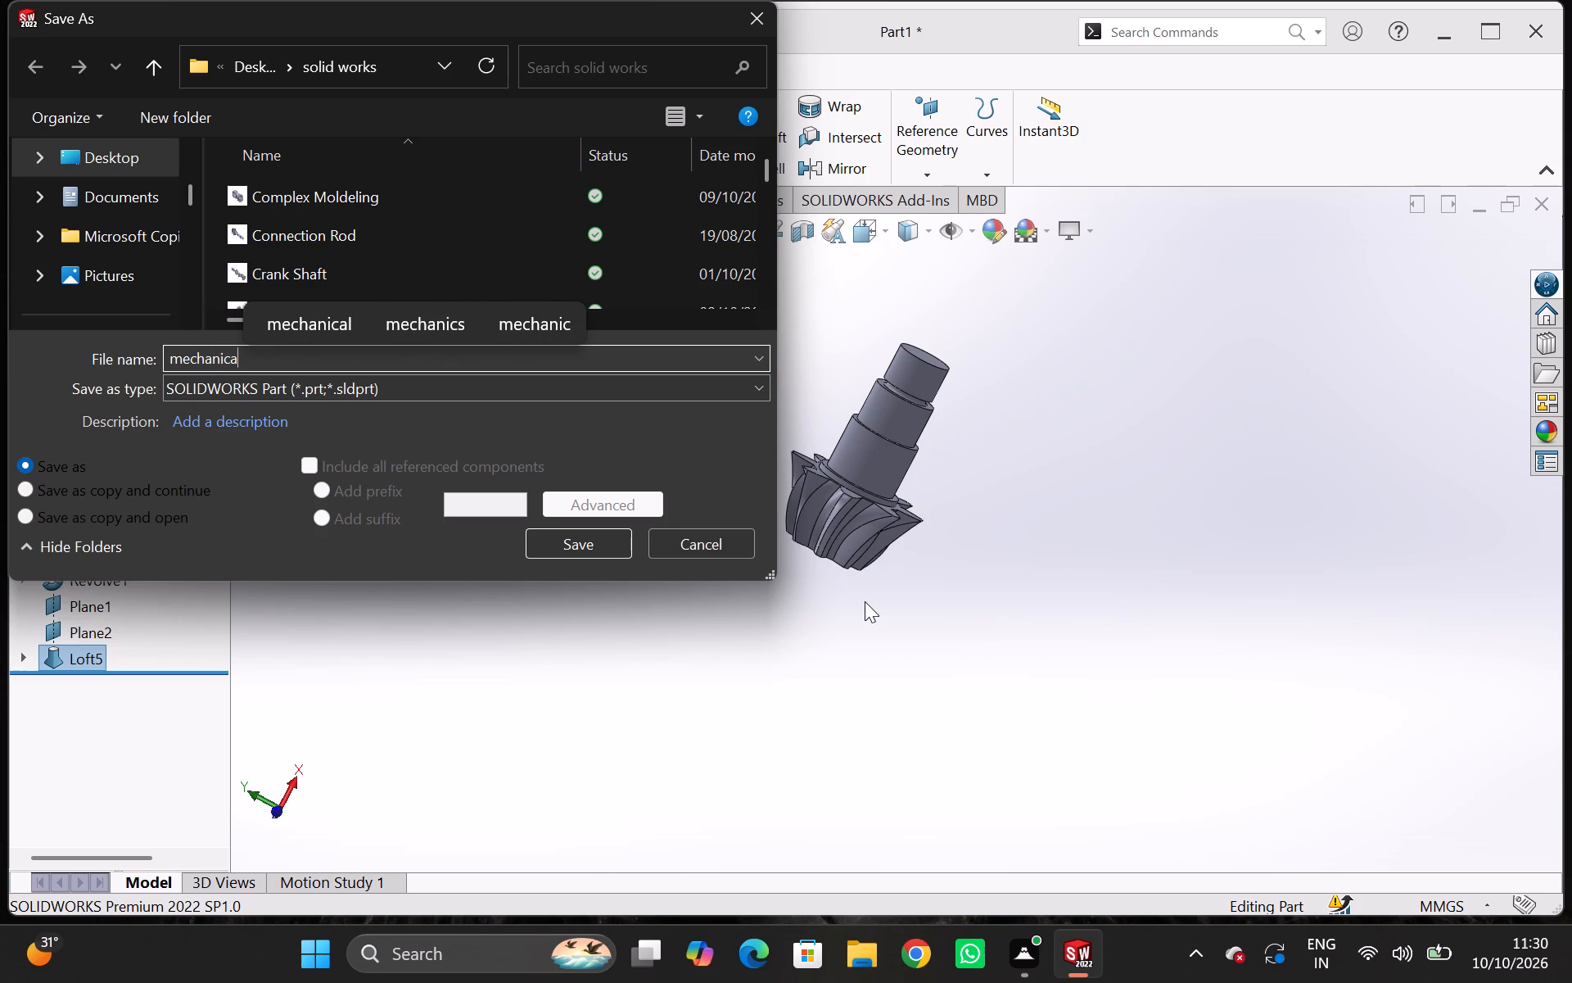
{"action": "key", "text": "Return"}
{"action": "key", "text": "Return"}
{"action": "key", "text": "Return"}
{"action": "key", "text": "Return"}
{"action": "key", "text": "Return"}
{"action": "key", "text": "Return"}
{"action": "key", "text": "Return"}
{"action": "key", "text": "Return"}
{"action": "key", "text": "Return"}
{"action": "key", "text": "Return"}
{"action": "key", "text": "Return"}
{"action": "key", "text": "Return"}
{"action": "key", "text": "Return"}
{"action": "key", "text": "Return"}
{"action": "key", "text": "Return"}
{"action": "key", "text": "Return"}
{"action": "key", "text": "Return"}
{"action": "key", "text": "Return"}
{"action": "key", "text": "Return"}
{"action": "key", "text": "Return"}
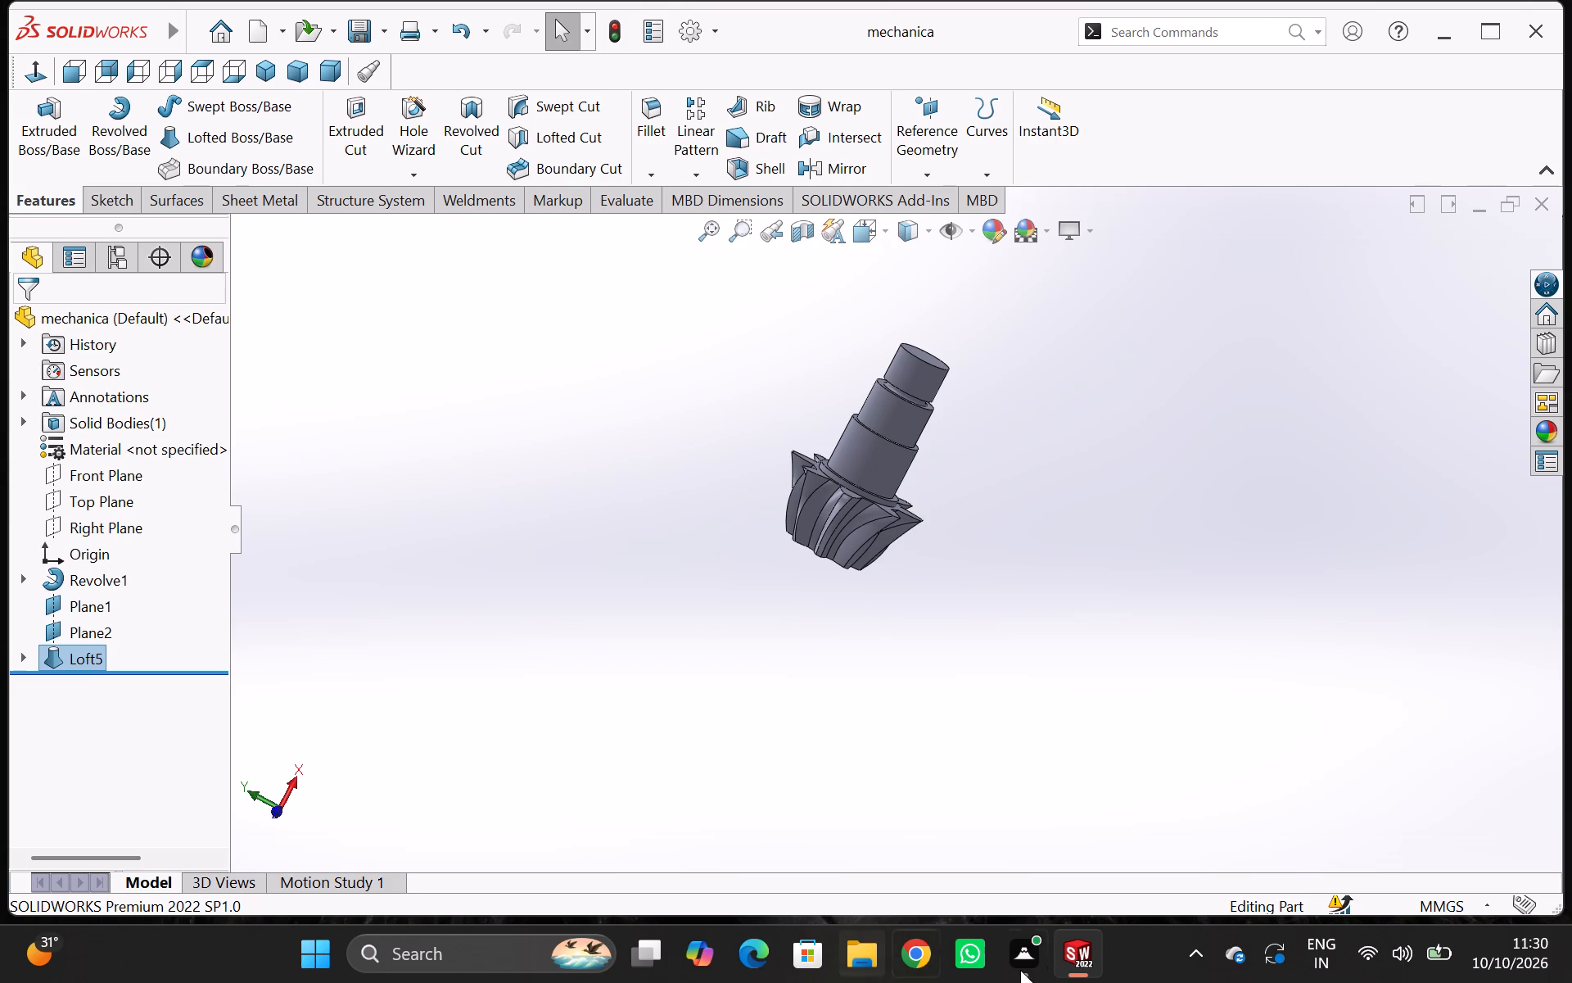
Remove the mechanica part from the recent files list in File Explorer, and return to SOLIDWORKS.
{"action": "left_click", "coordinate": [877, 961]}
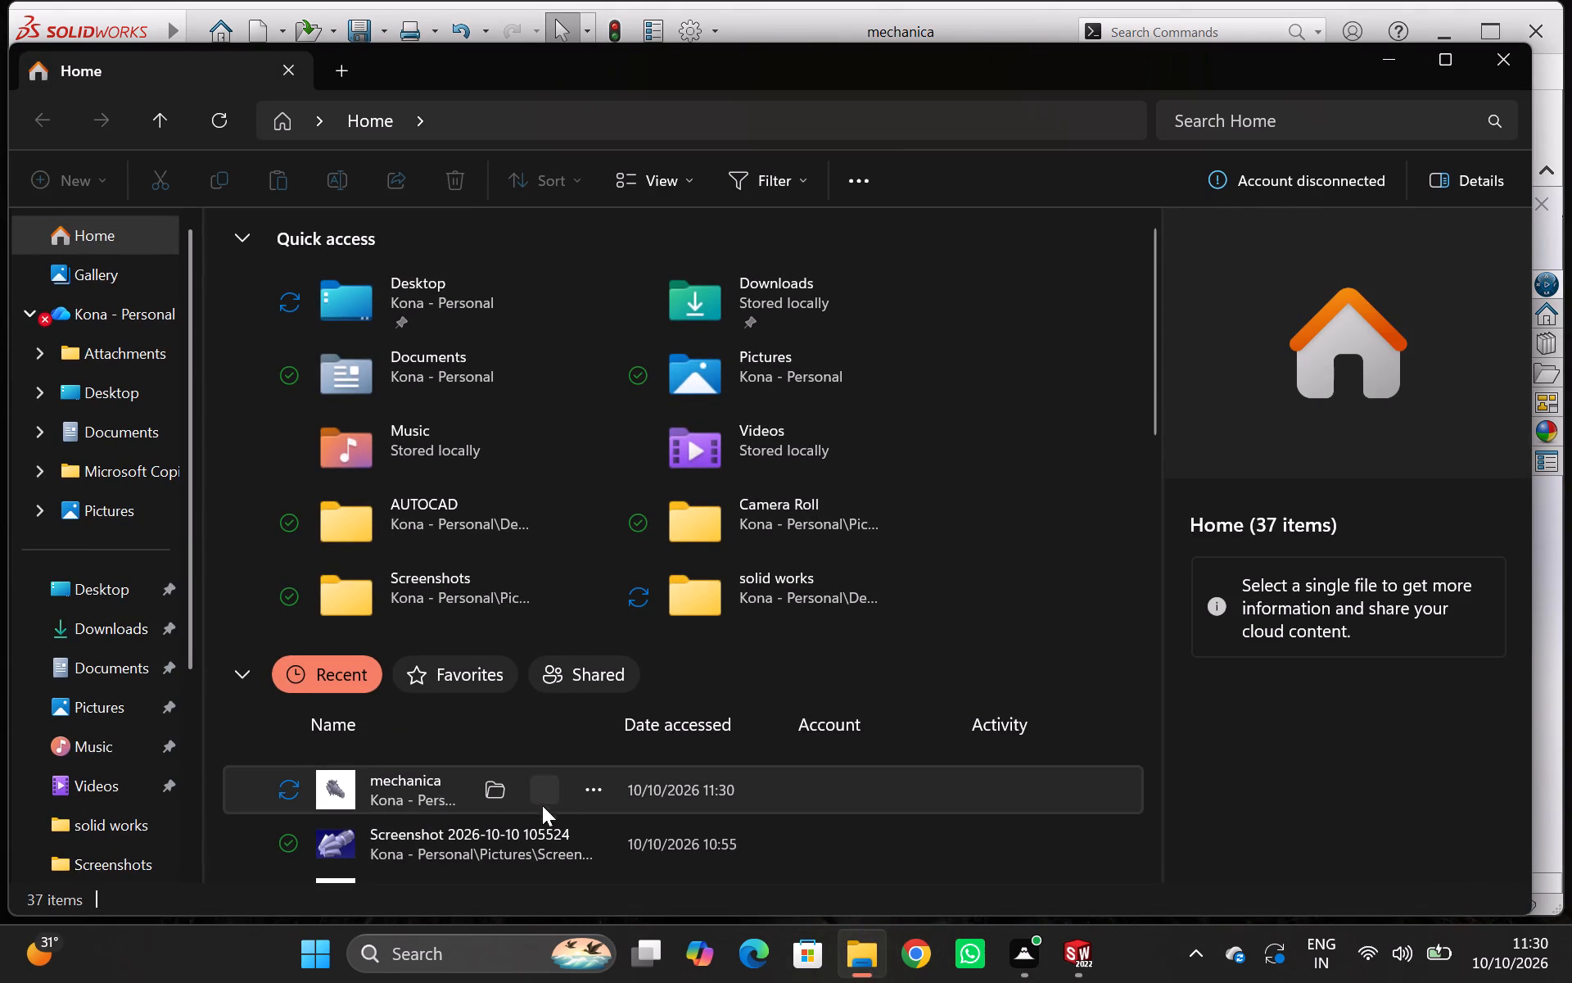
{"action": "left_click", "coordinate": [584, 796]}
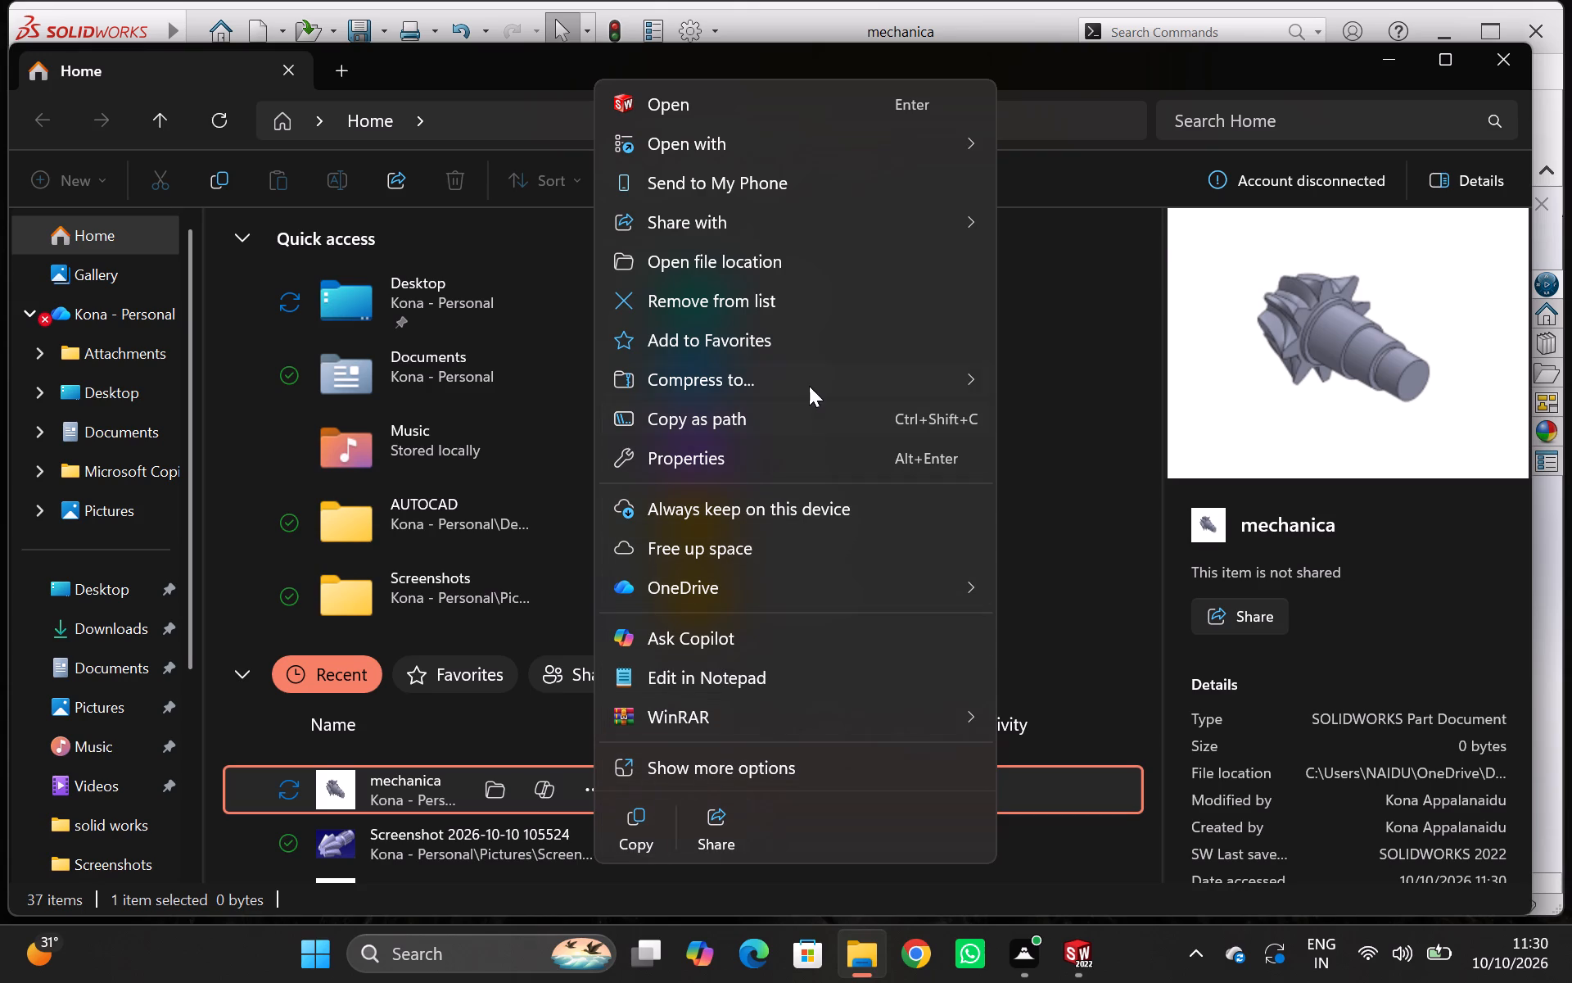
{"action": "left_click", "coordinate": [798, 305]}
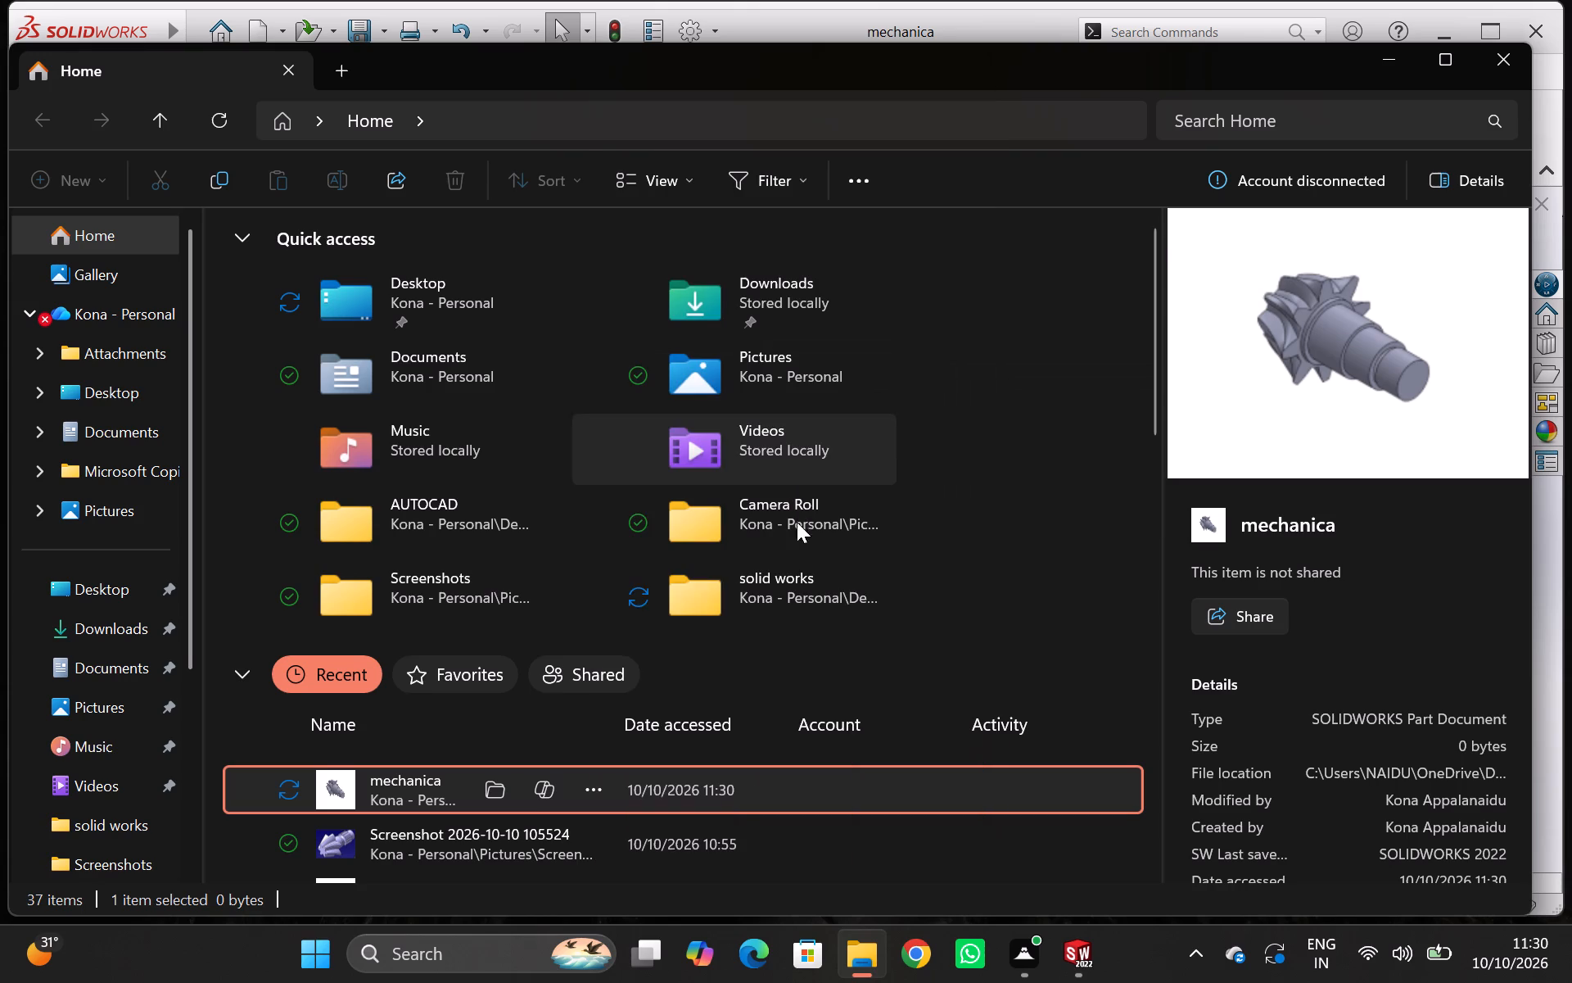
{"action": "left_click", "coordinate": [1073, 961]}
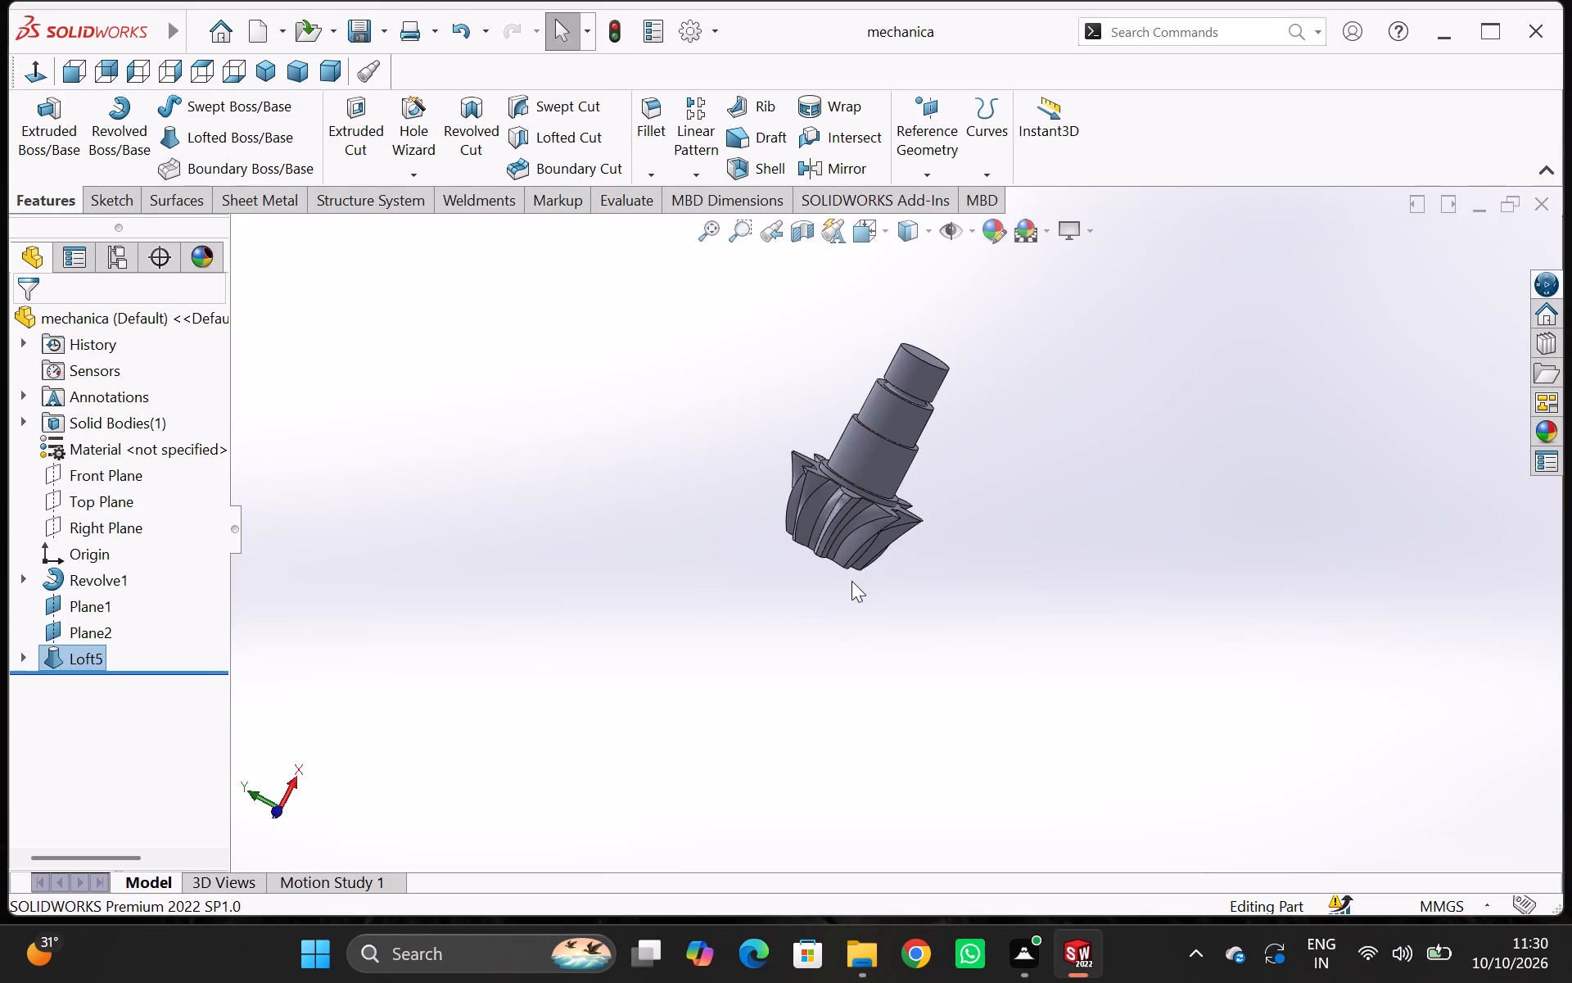
Save the part under the new file name Tool in the solid works folder, as a SOLIDWORKS Part.
{"action": "key", "text": "ctrl+s"}
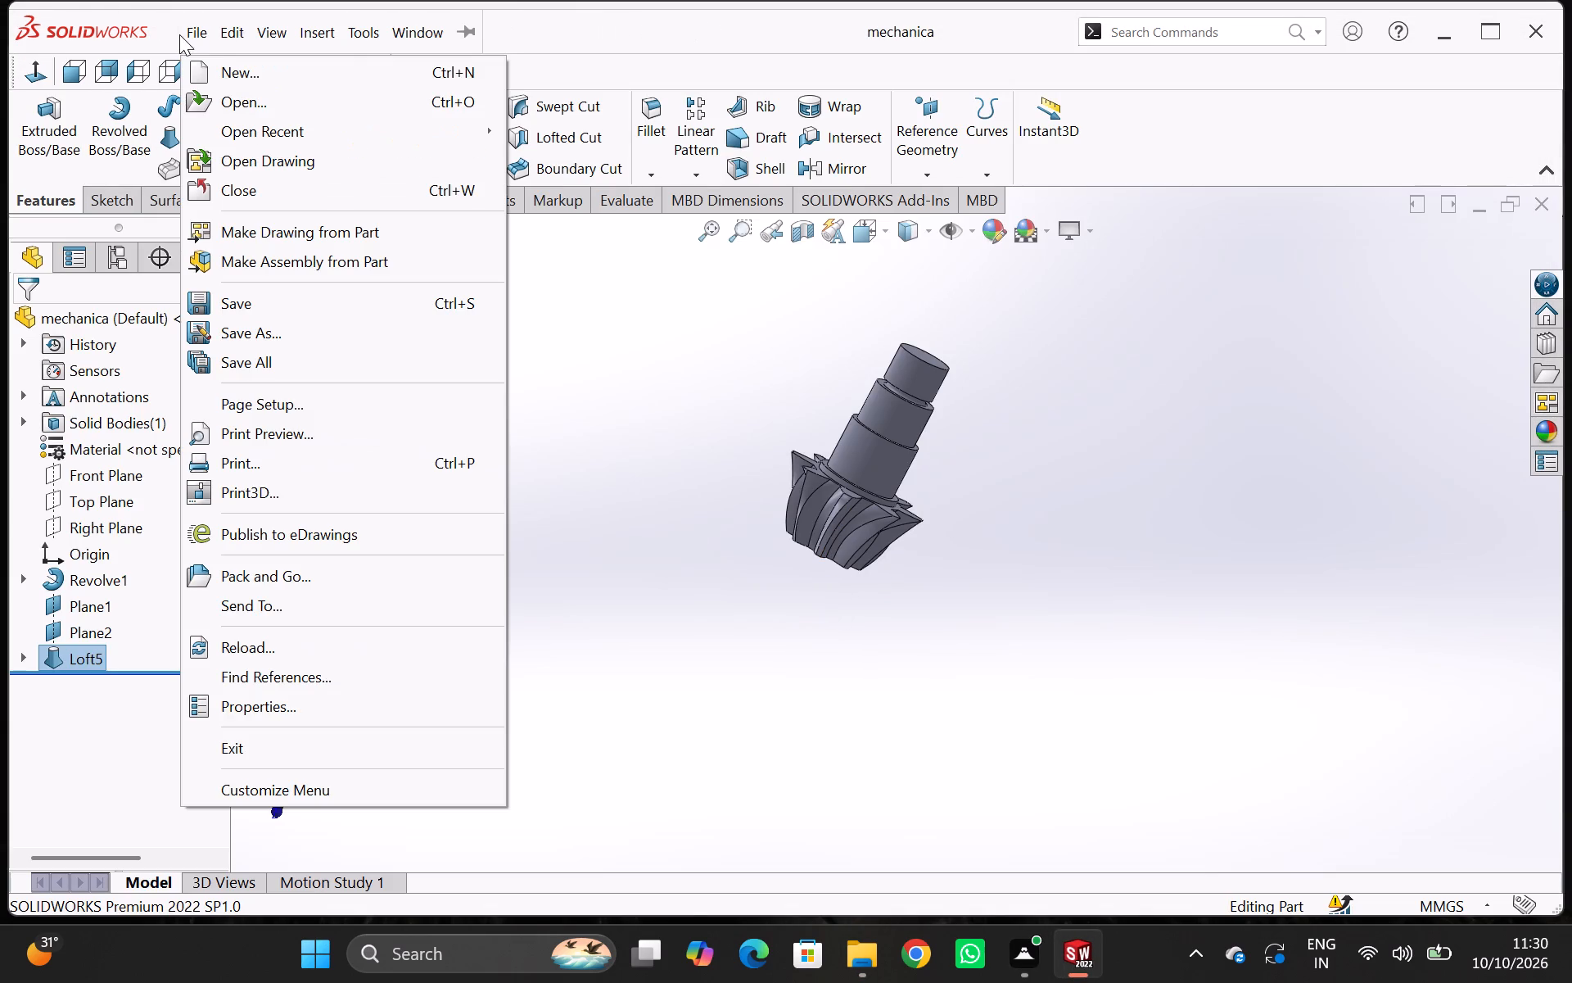
{"action": "left_click", "coordinate": [224, 328]}
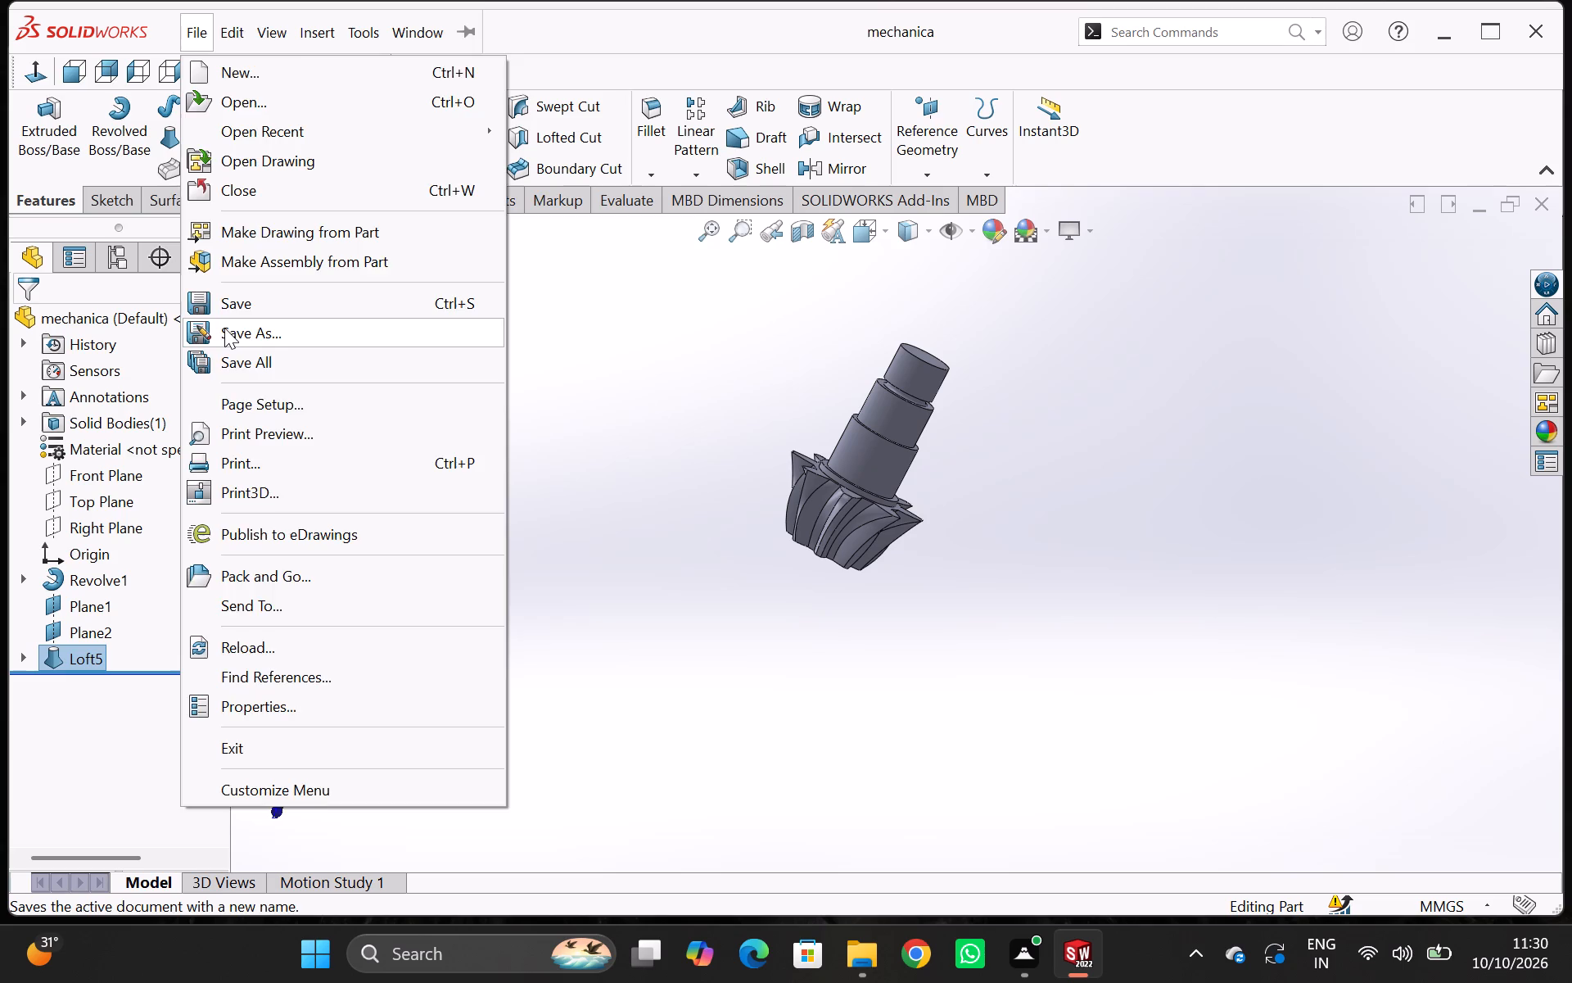
{"action": "left_click_drag", "start_coordinate": [245, 356], "coordinate": [120, 337]}
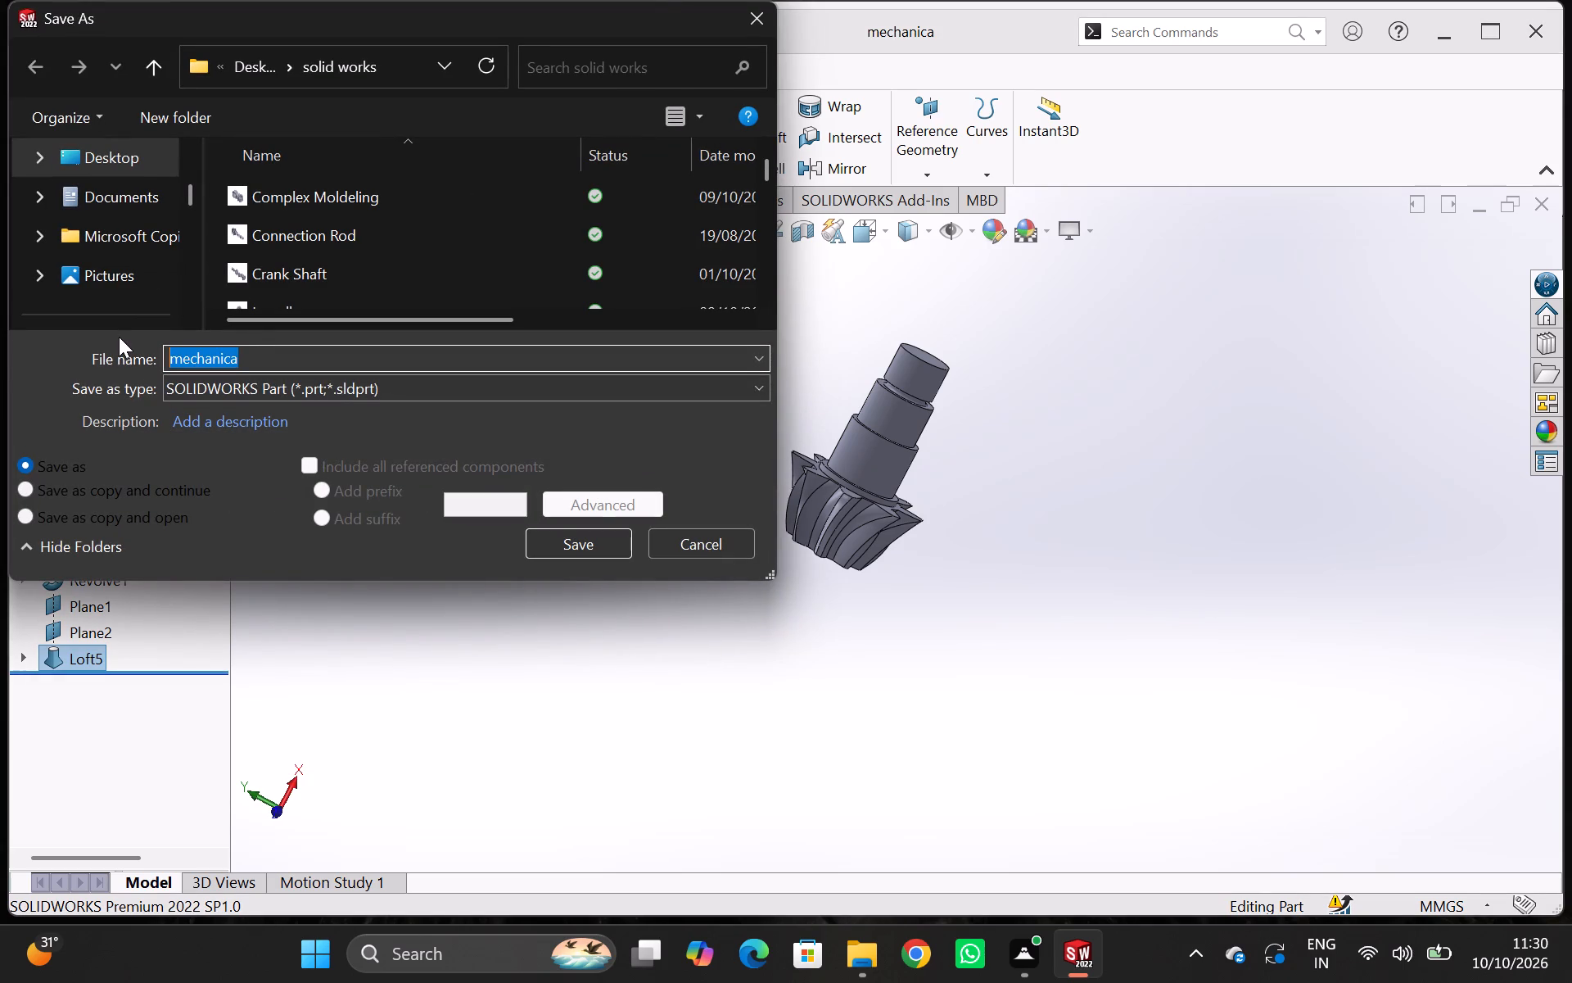
{"action": "type", "text": "dro"}
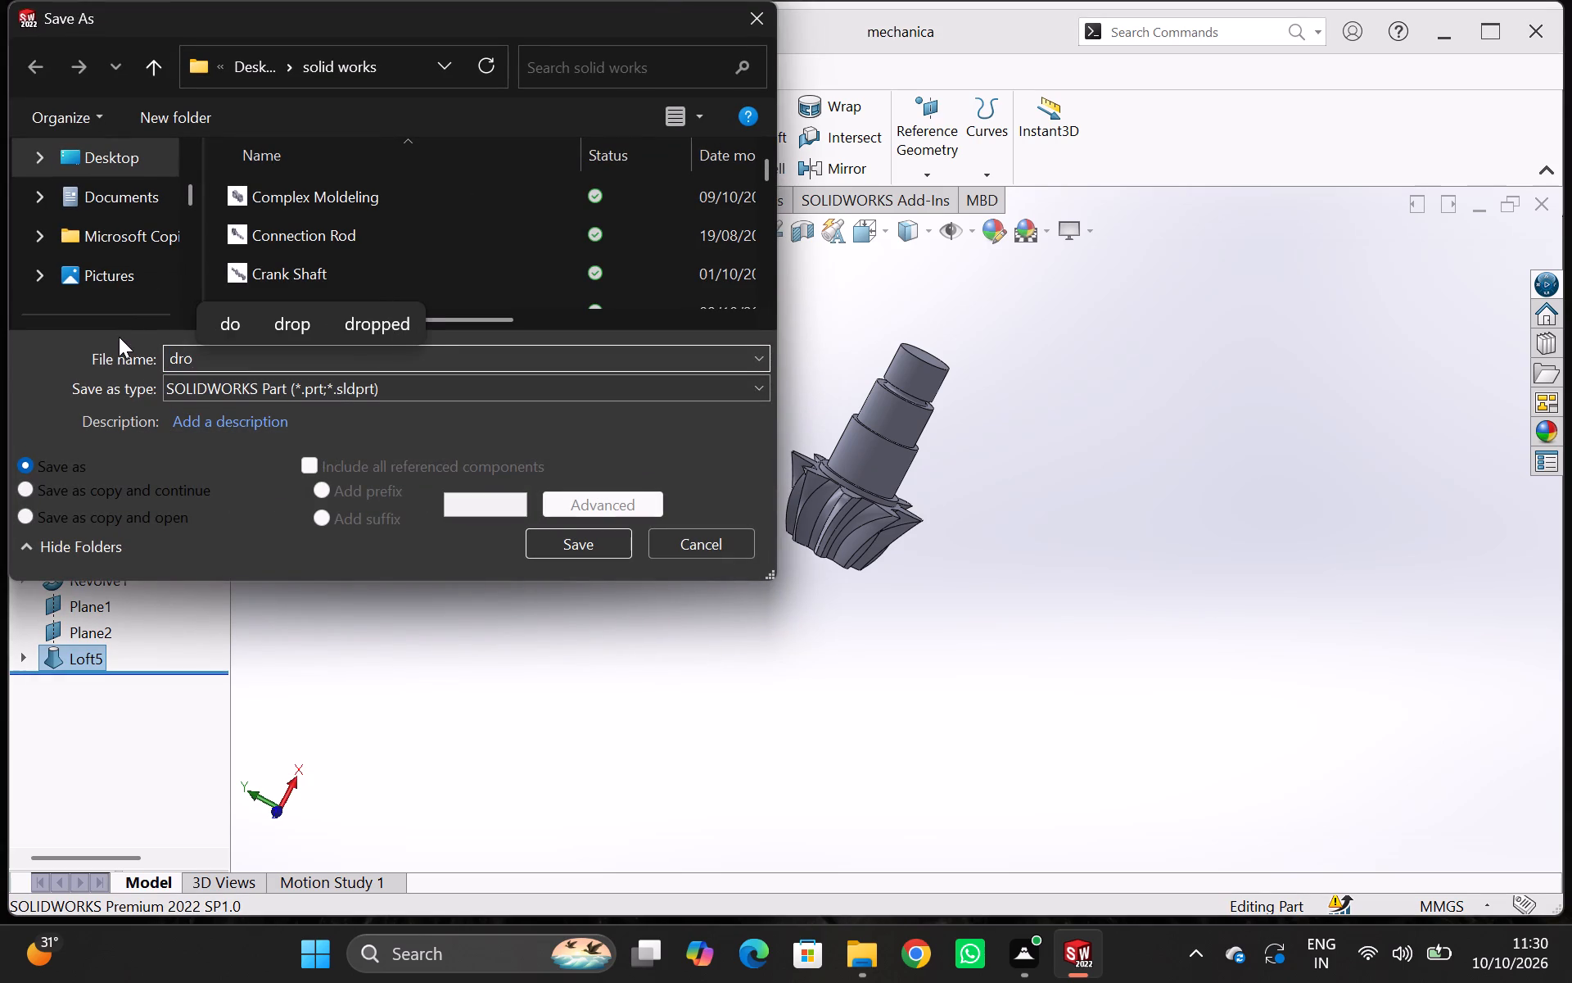
{"action": "key", "text": "BackSpace"}
{"action": "type", "text": "ill"}
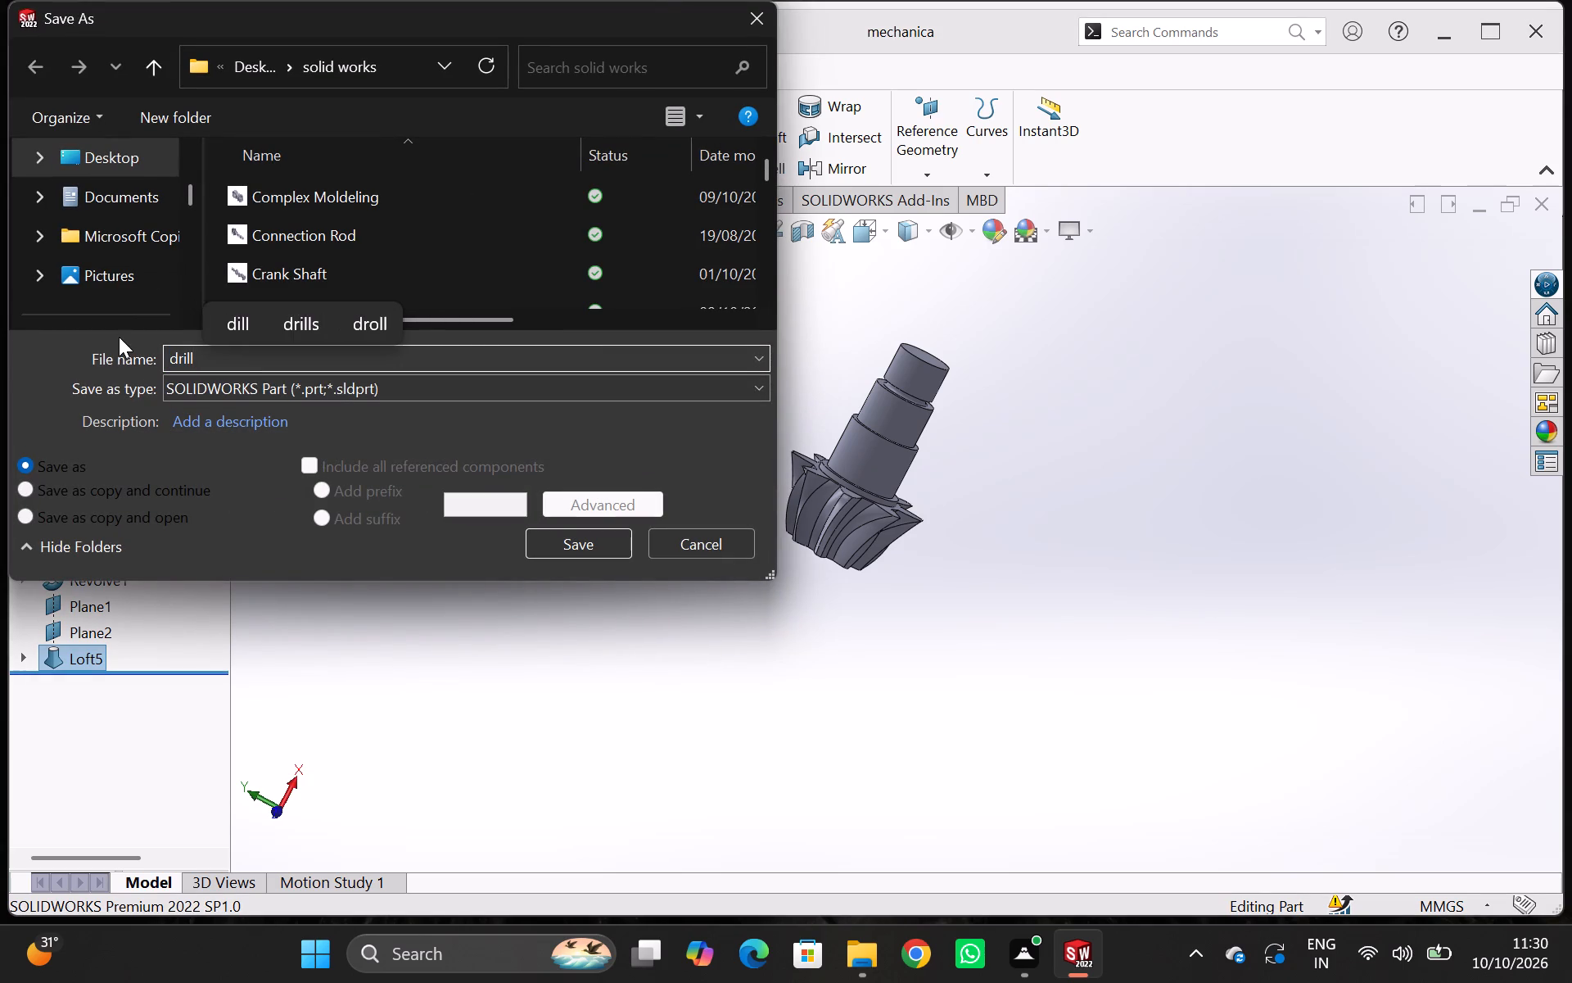
{"action": "key", "text": "space"}
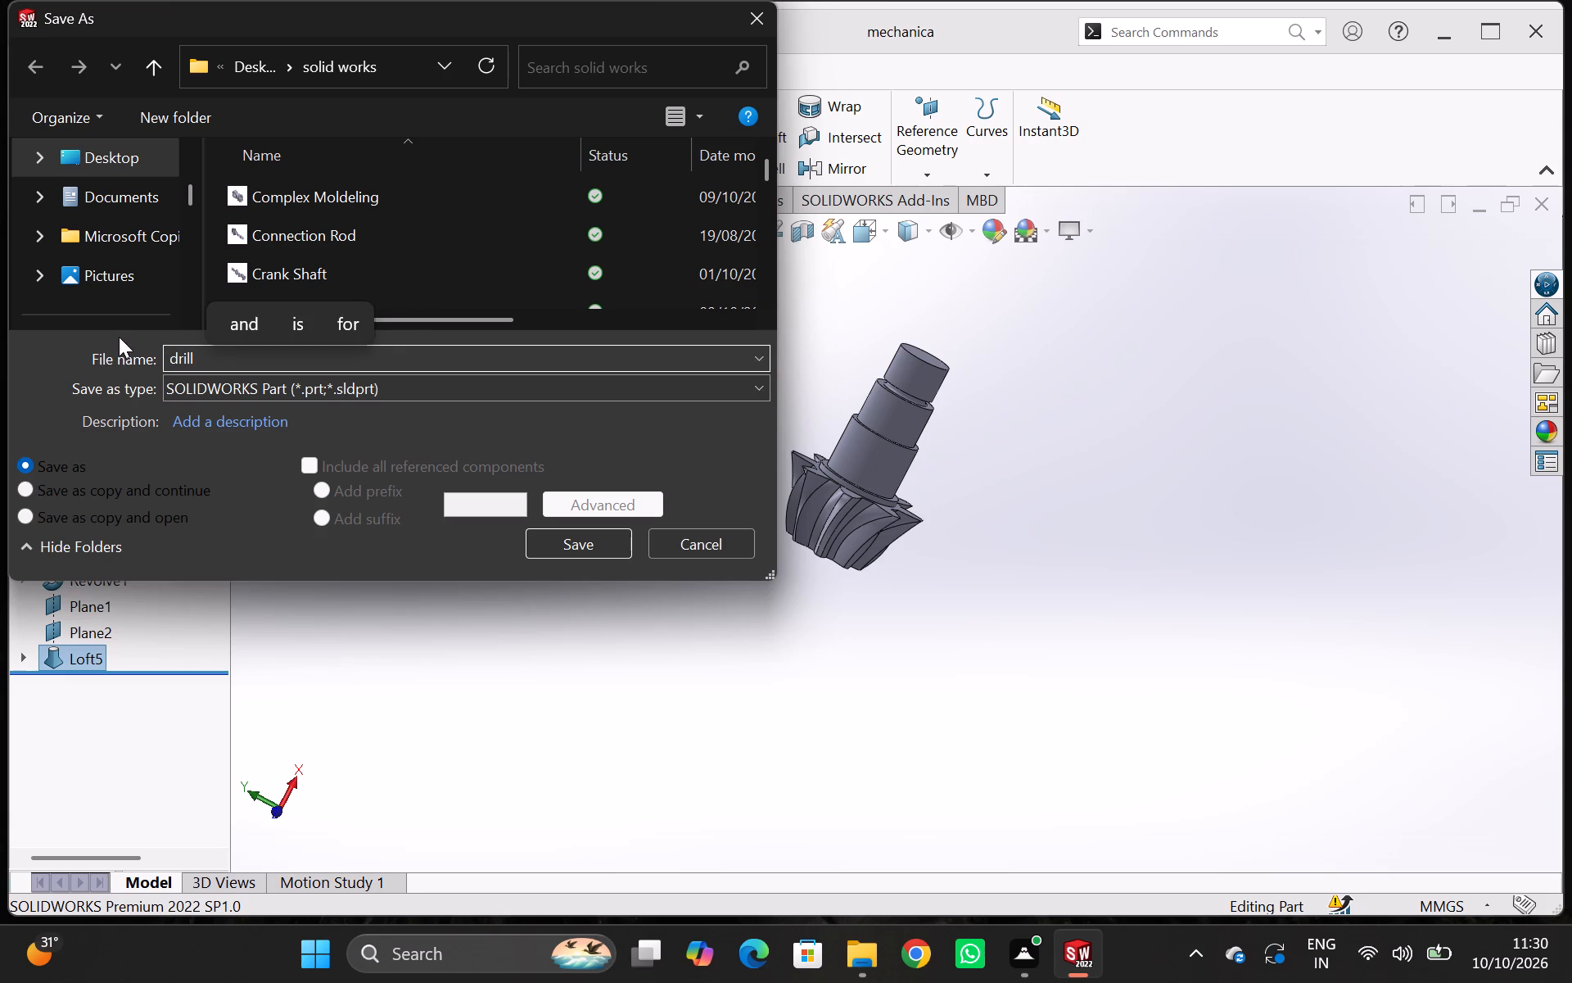
{"action": "type", "text": "BI"}
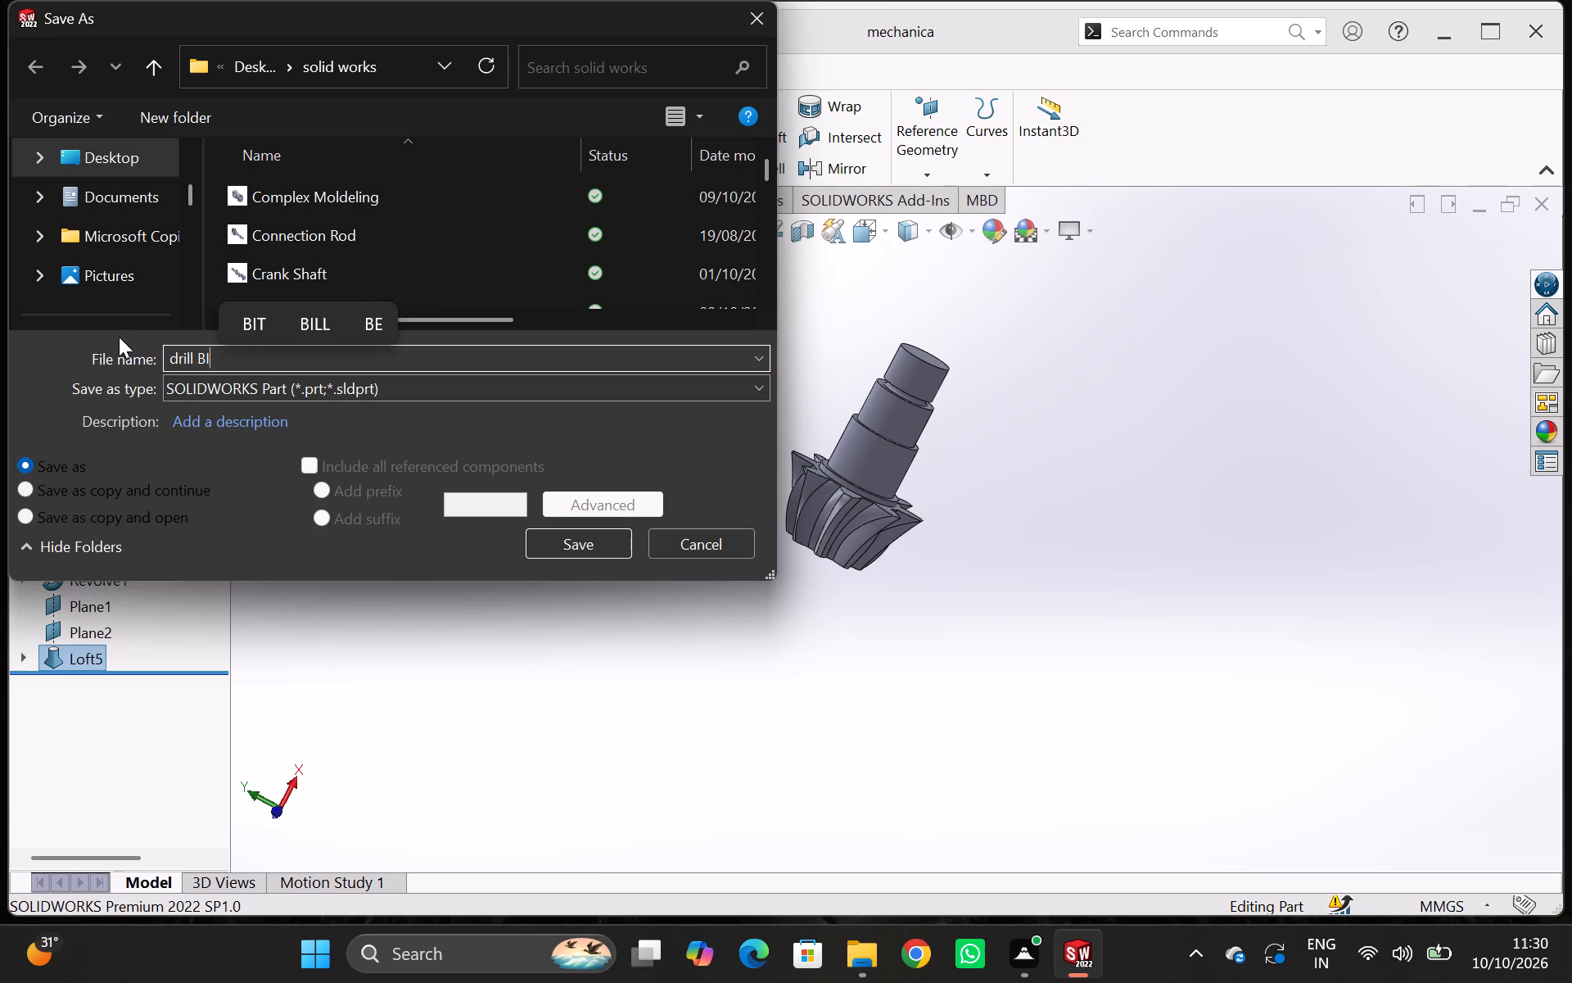
{"action": "key", "text": "BackSpace"}
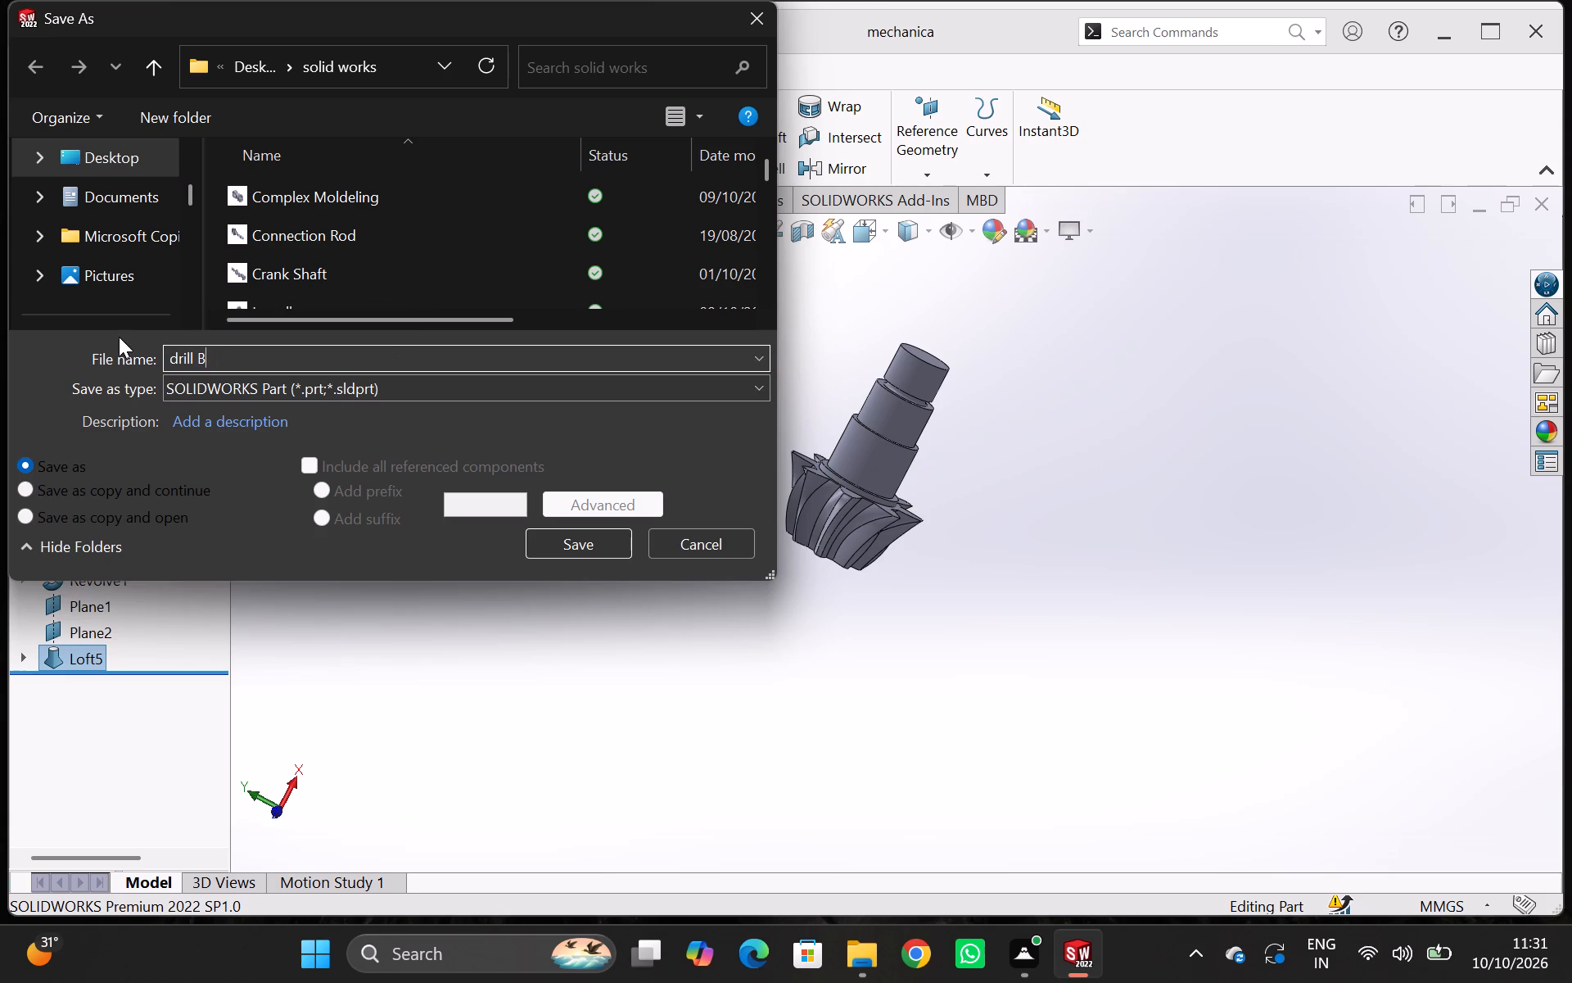
{"action": "scroll", "coordinate": [203, 196], "scroll_direction": "down", "scroll_amount": 3}
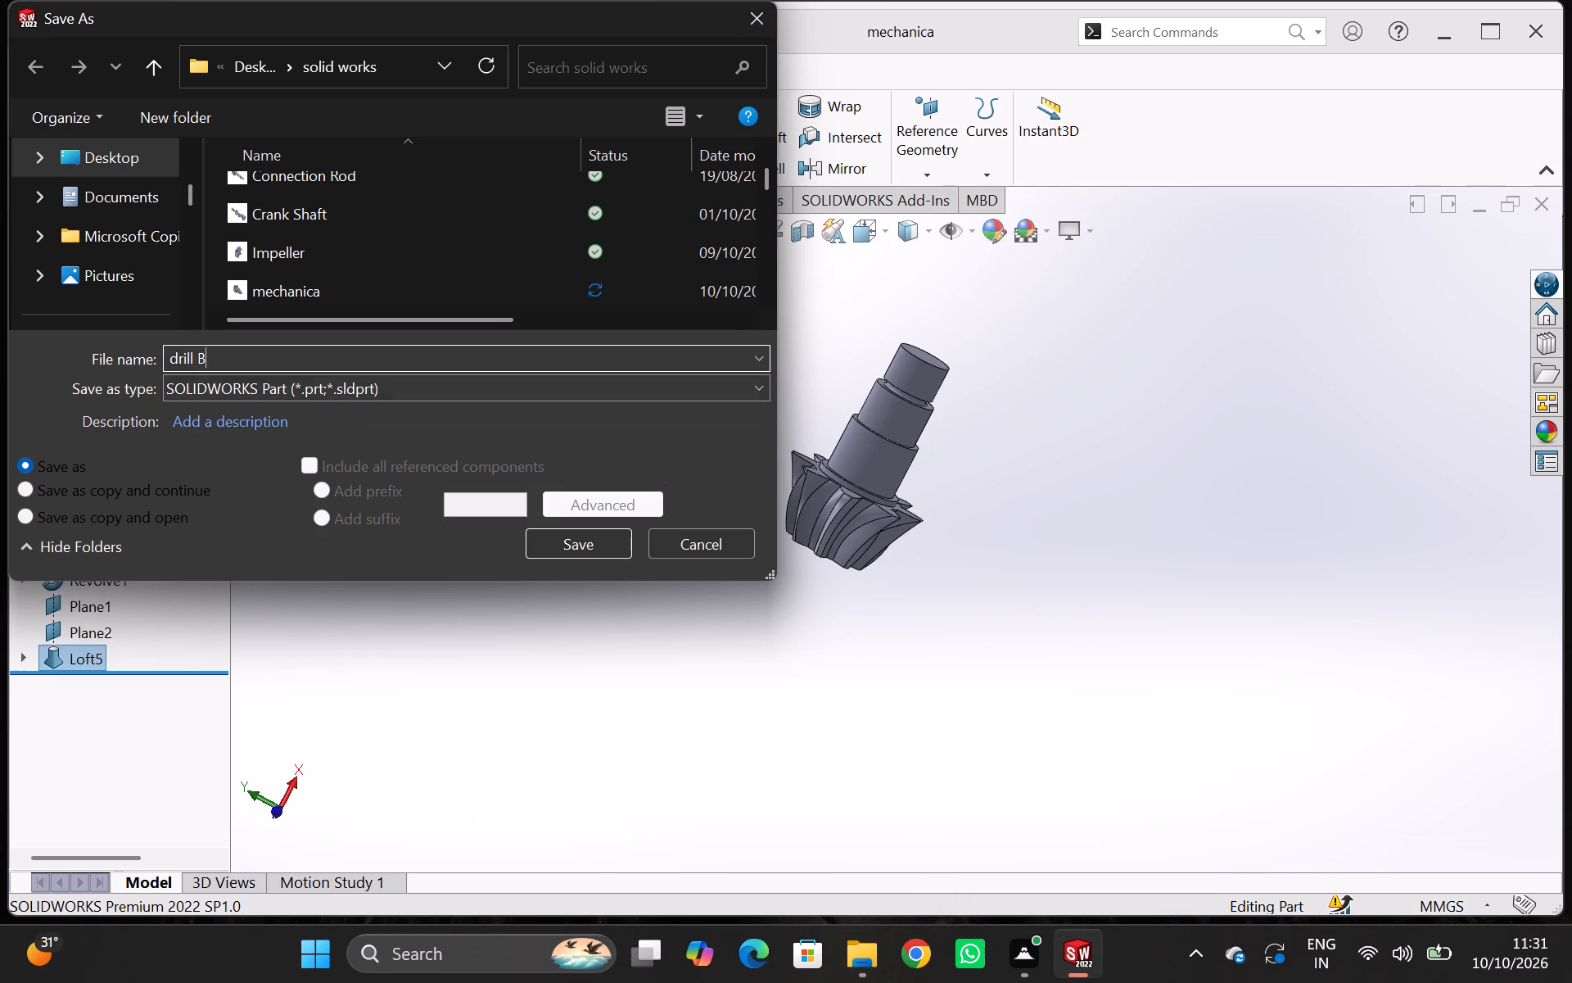
{"action": "left_click_drag", "start_coordinate": [296, 357], "coordinate": [99, 344]}
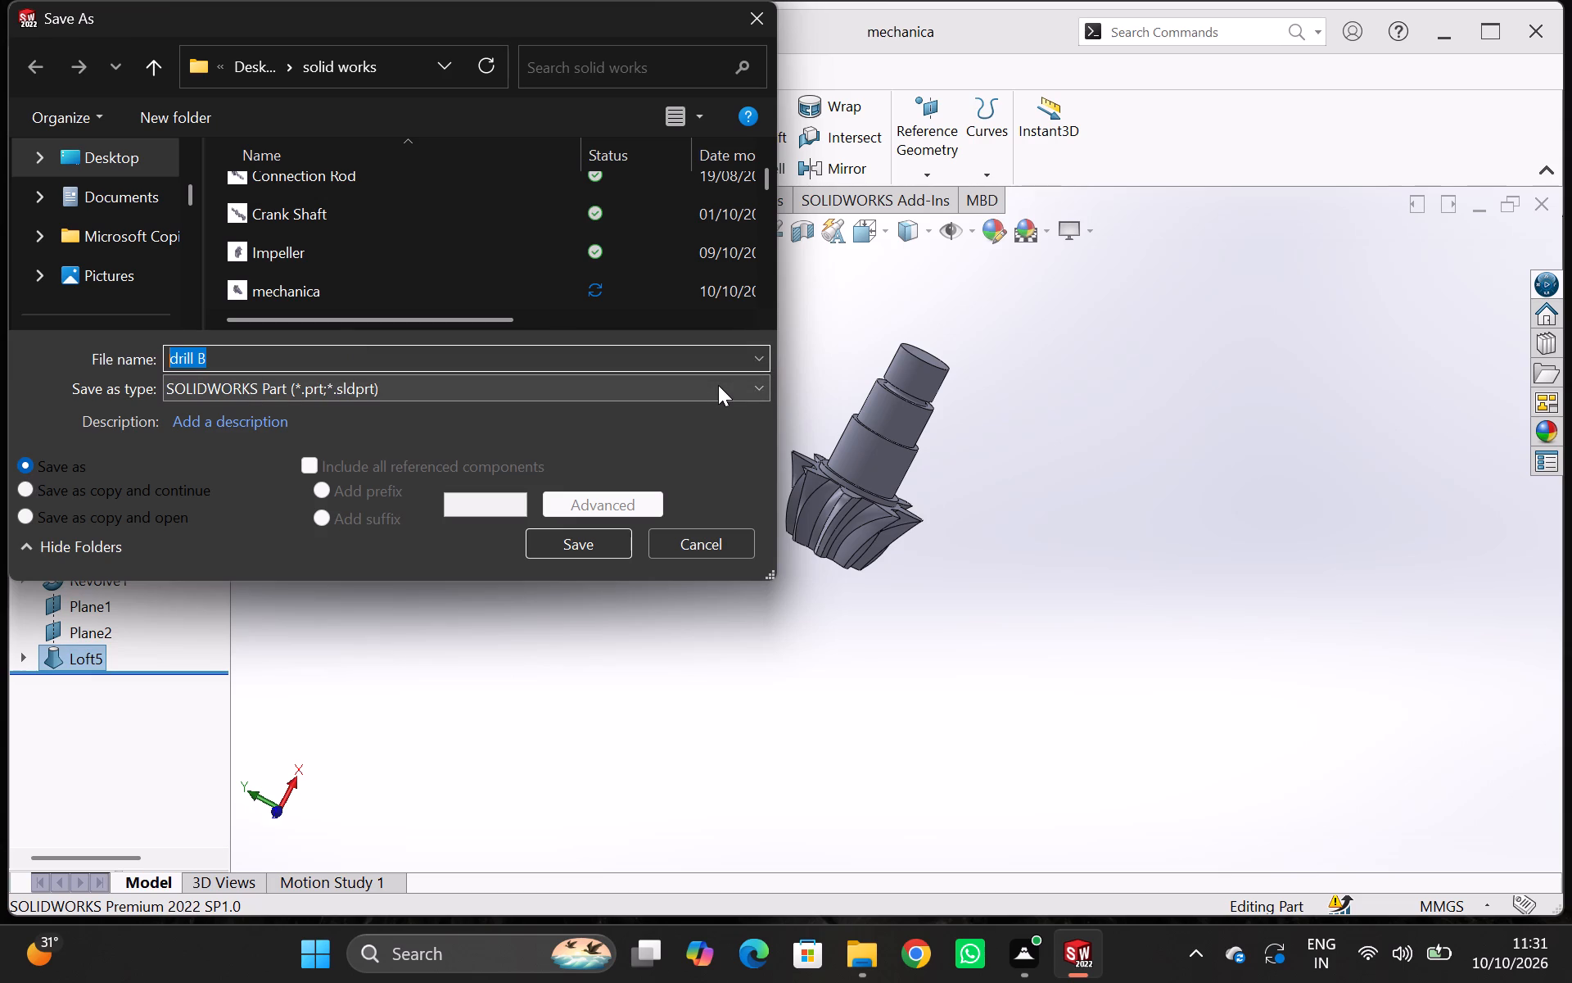
{"action": "key", "text": "m"}
{"action": "key", "text": "BackSpace"}
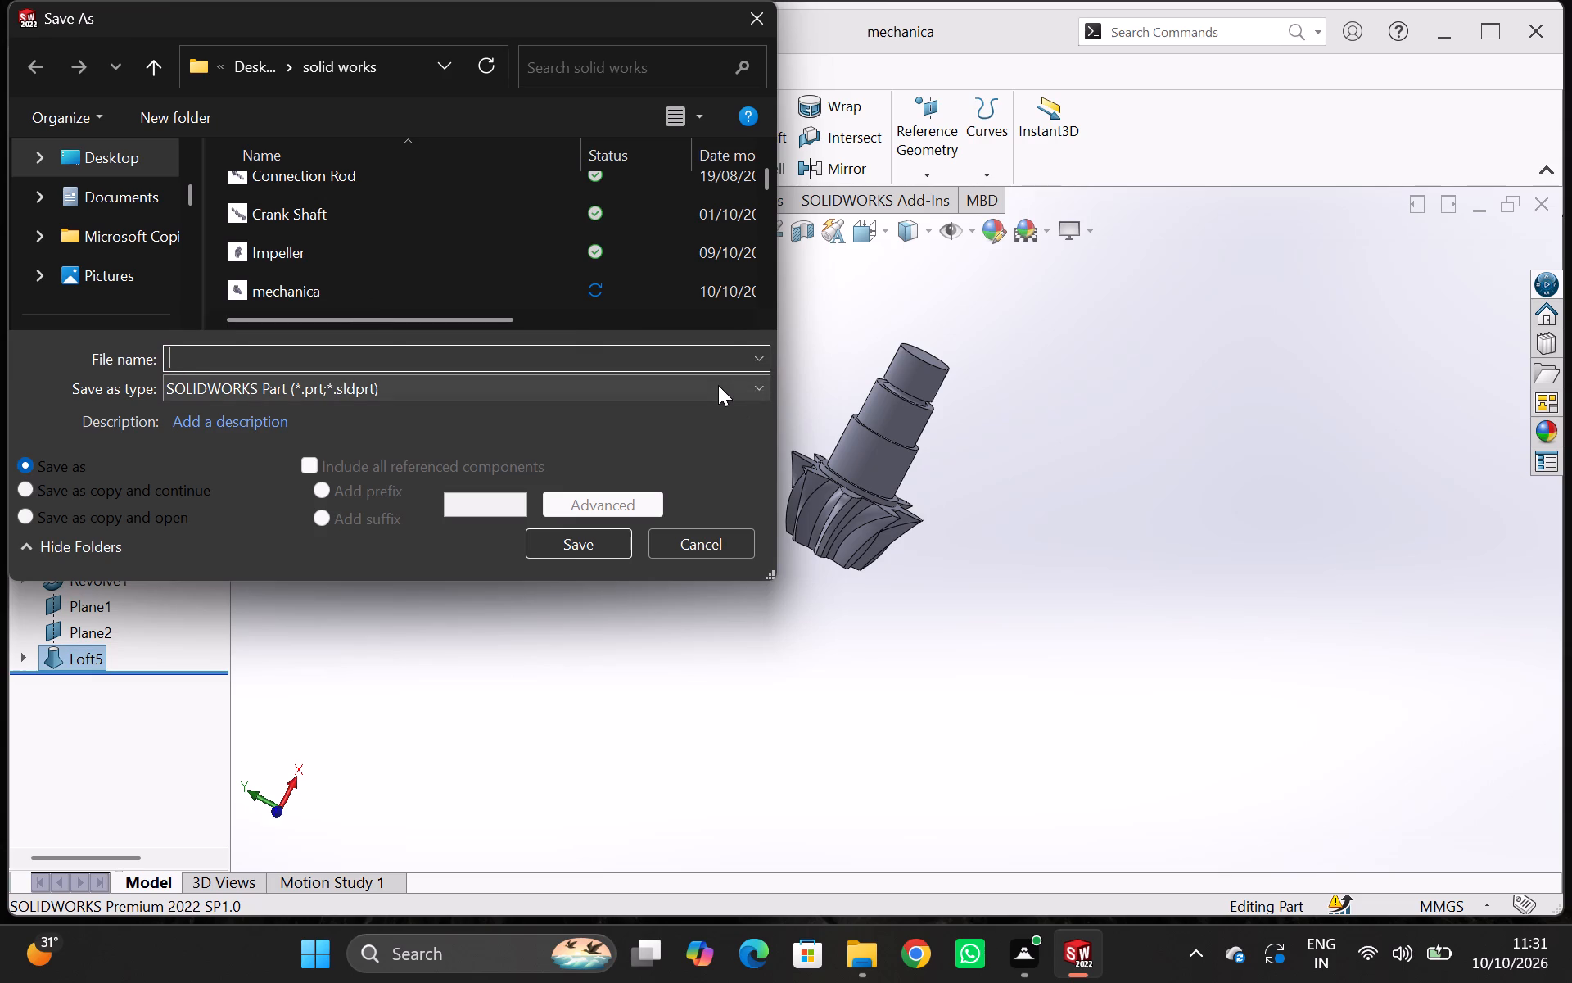
{"action": "type", "text": "tool"}
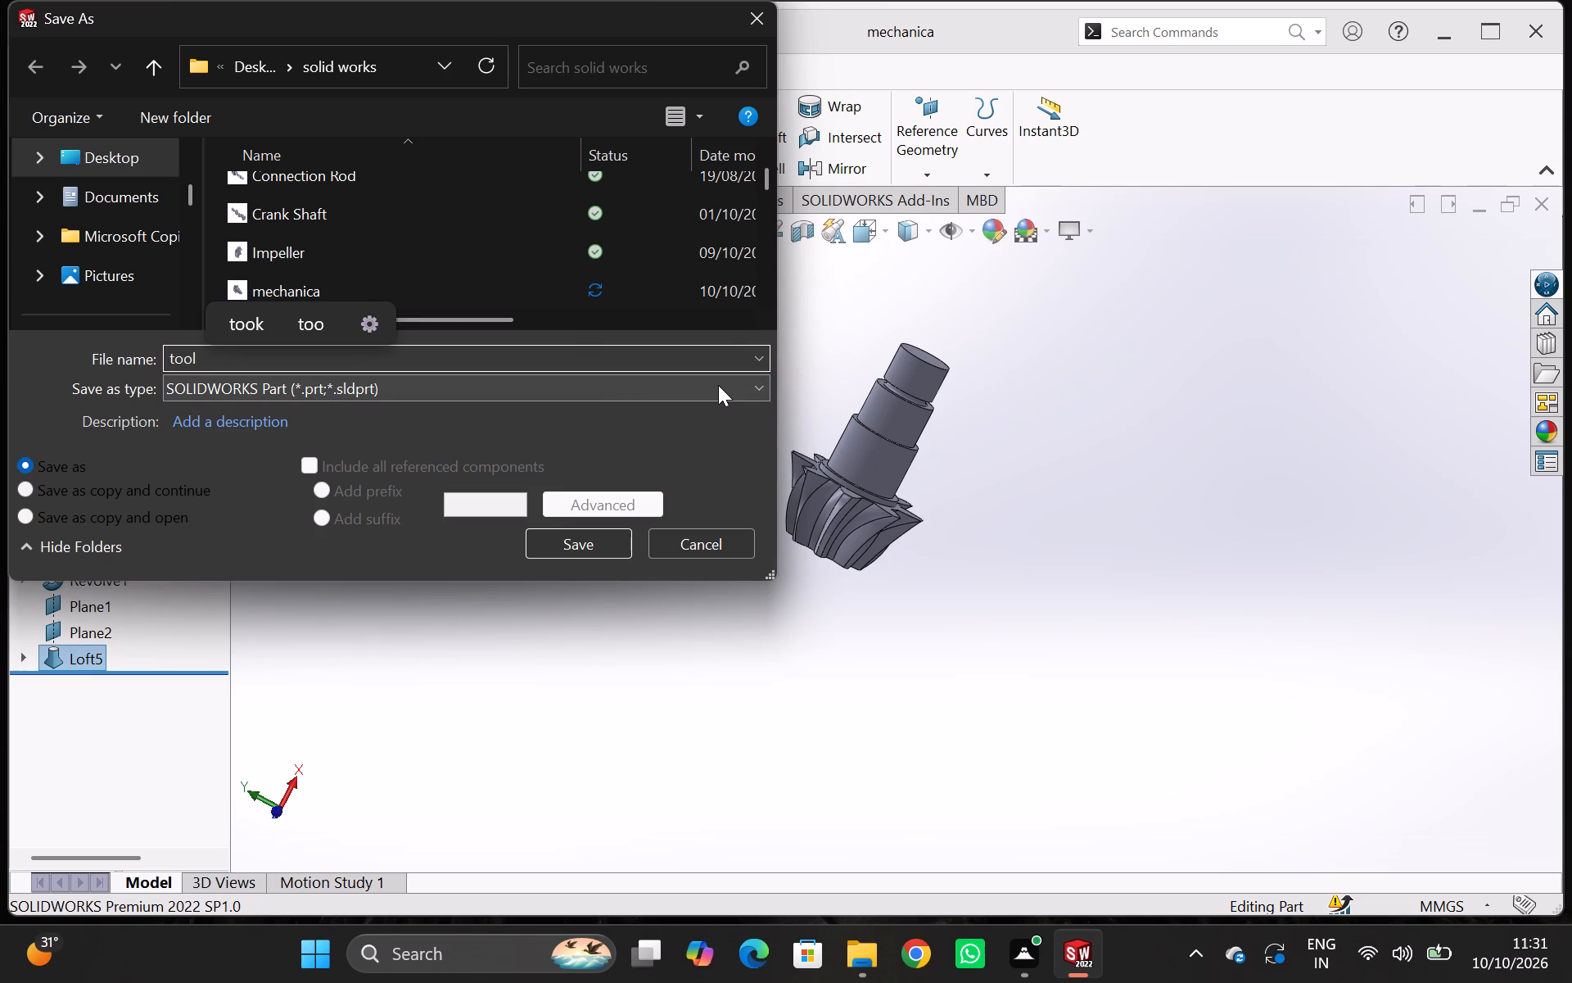
{"action": "key", "text": "BackSpace"}
{"action": "key", "text": "BackSpace"}
{"action": "key", "text": "BackSpace"}
{"action": "key", "text": "BackSpace"}
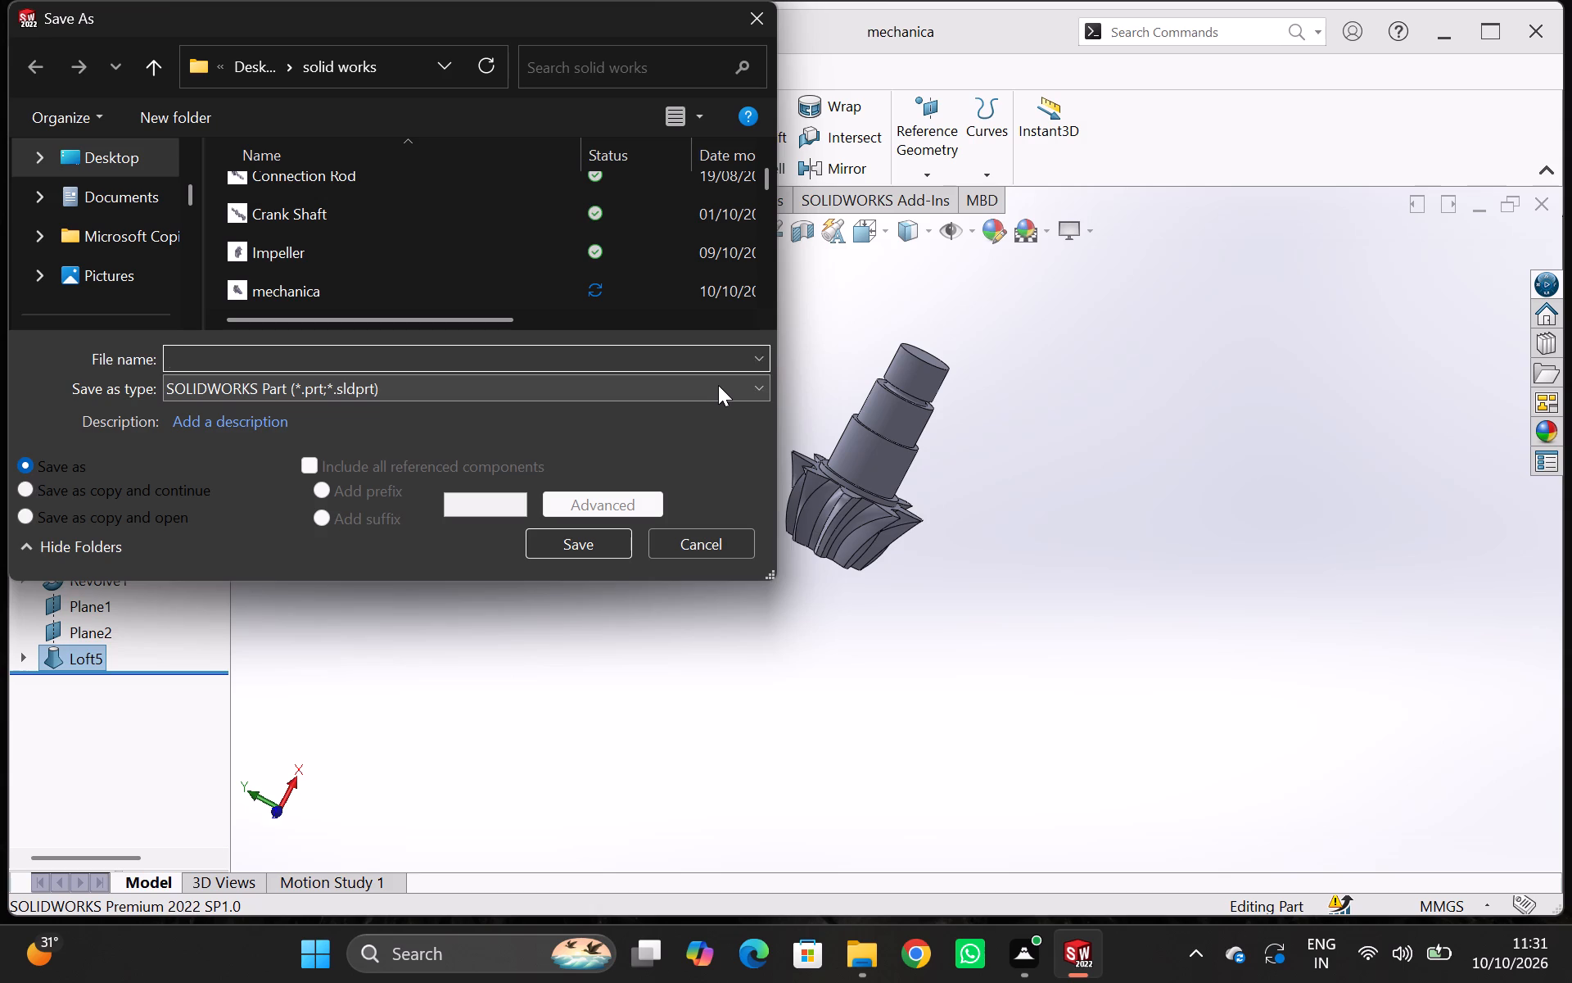
{"action": "key", "text": "t"}
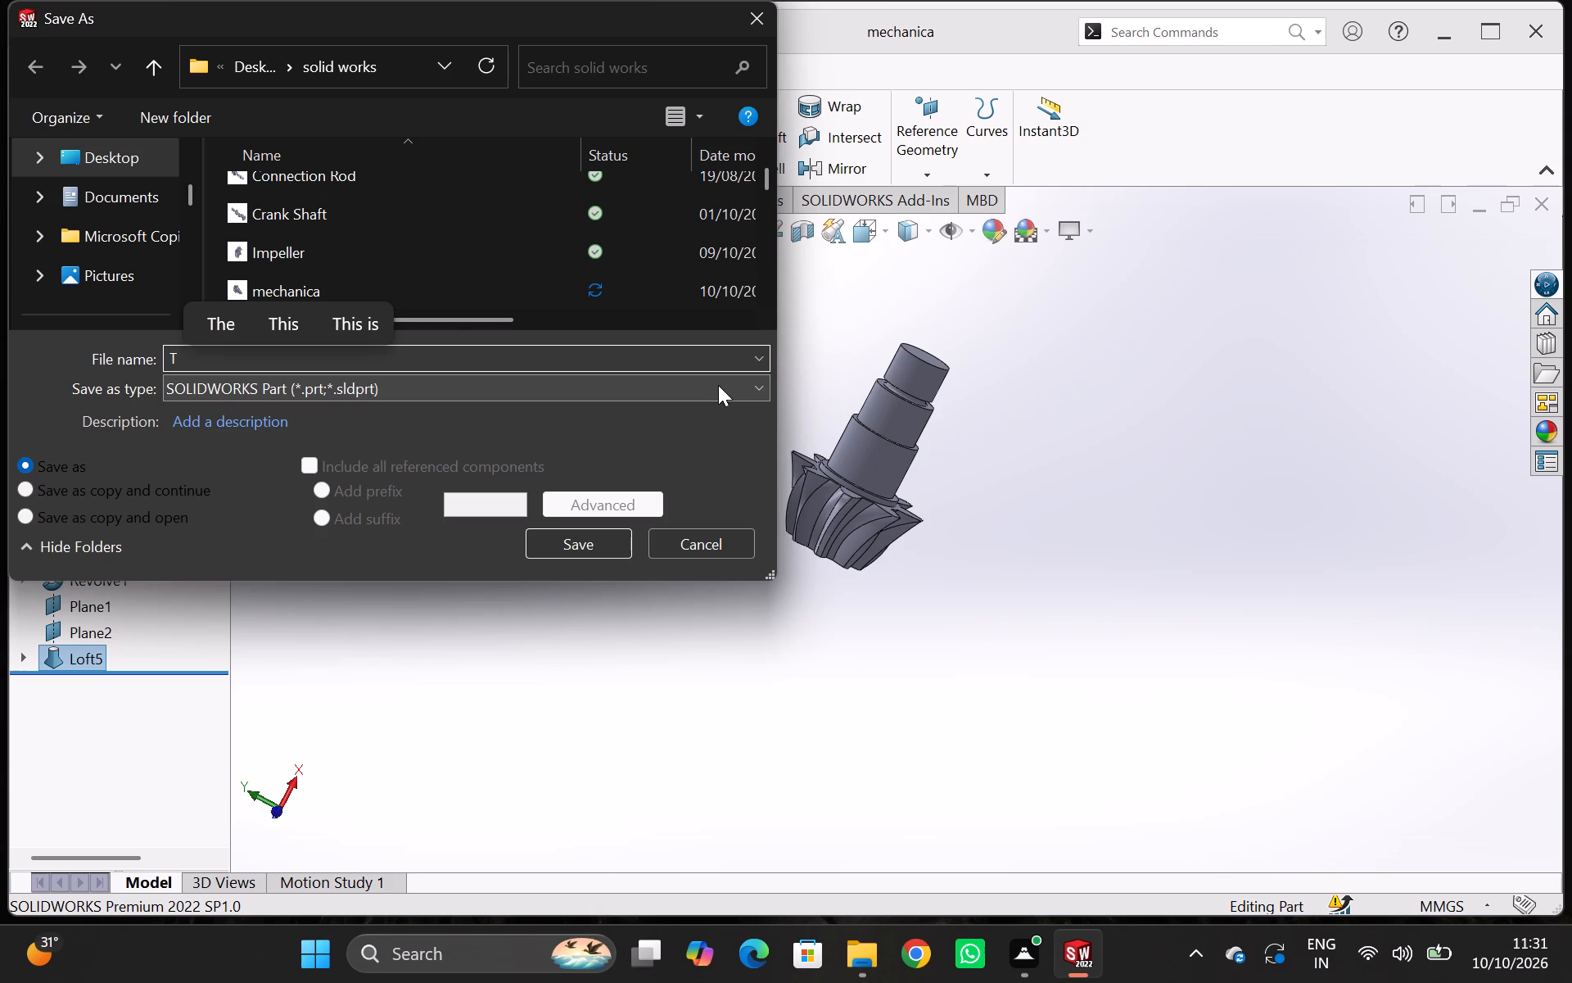
{"action": "type", "text": "ool"}
{"action": "key", "text": "Return"}
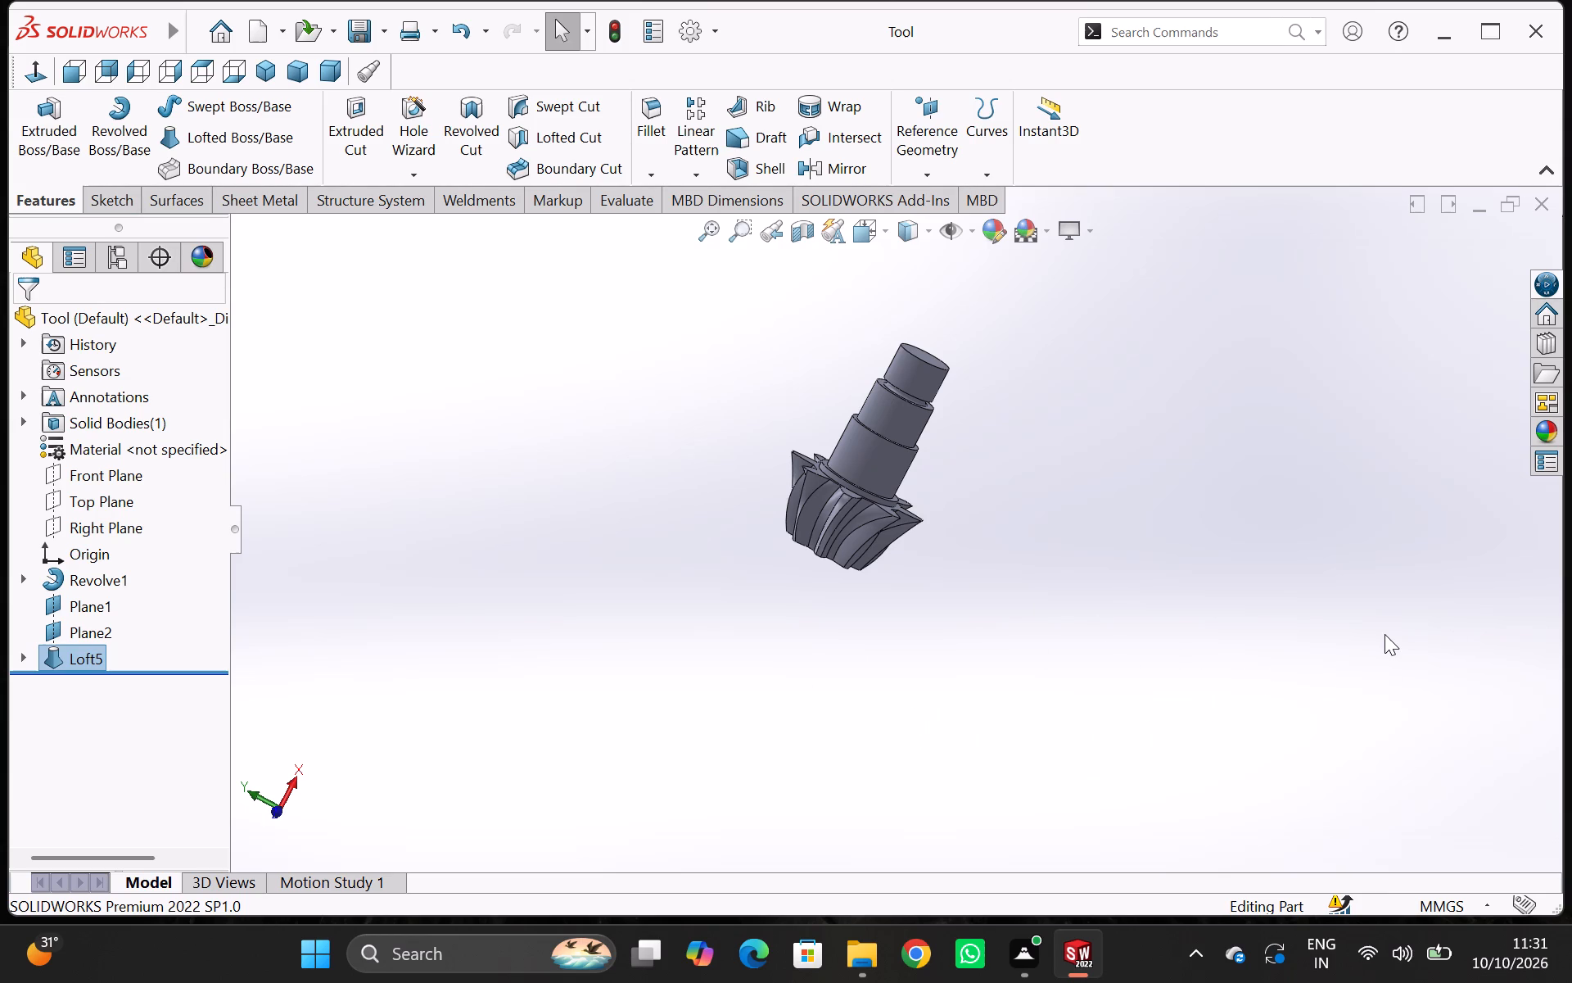
Make a drawing from the part using the Drawing template and the standard A3 (ISO) sheet size with its sheet format displayed.
{"action": "scroll", "coordinate": [1571, 510], "scroll_direction": "down", "scroll_amount": 2}
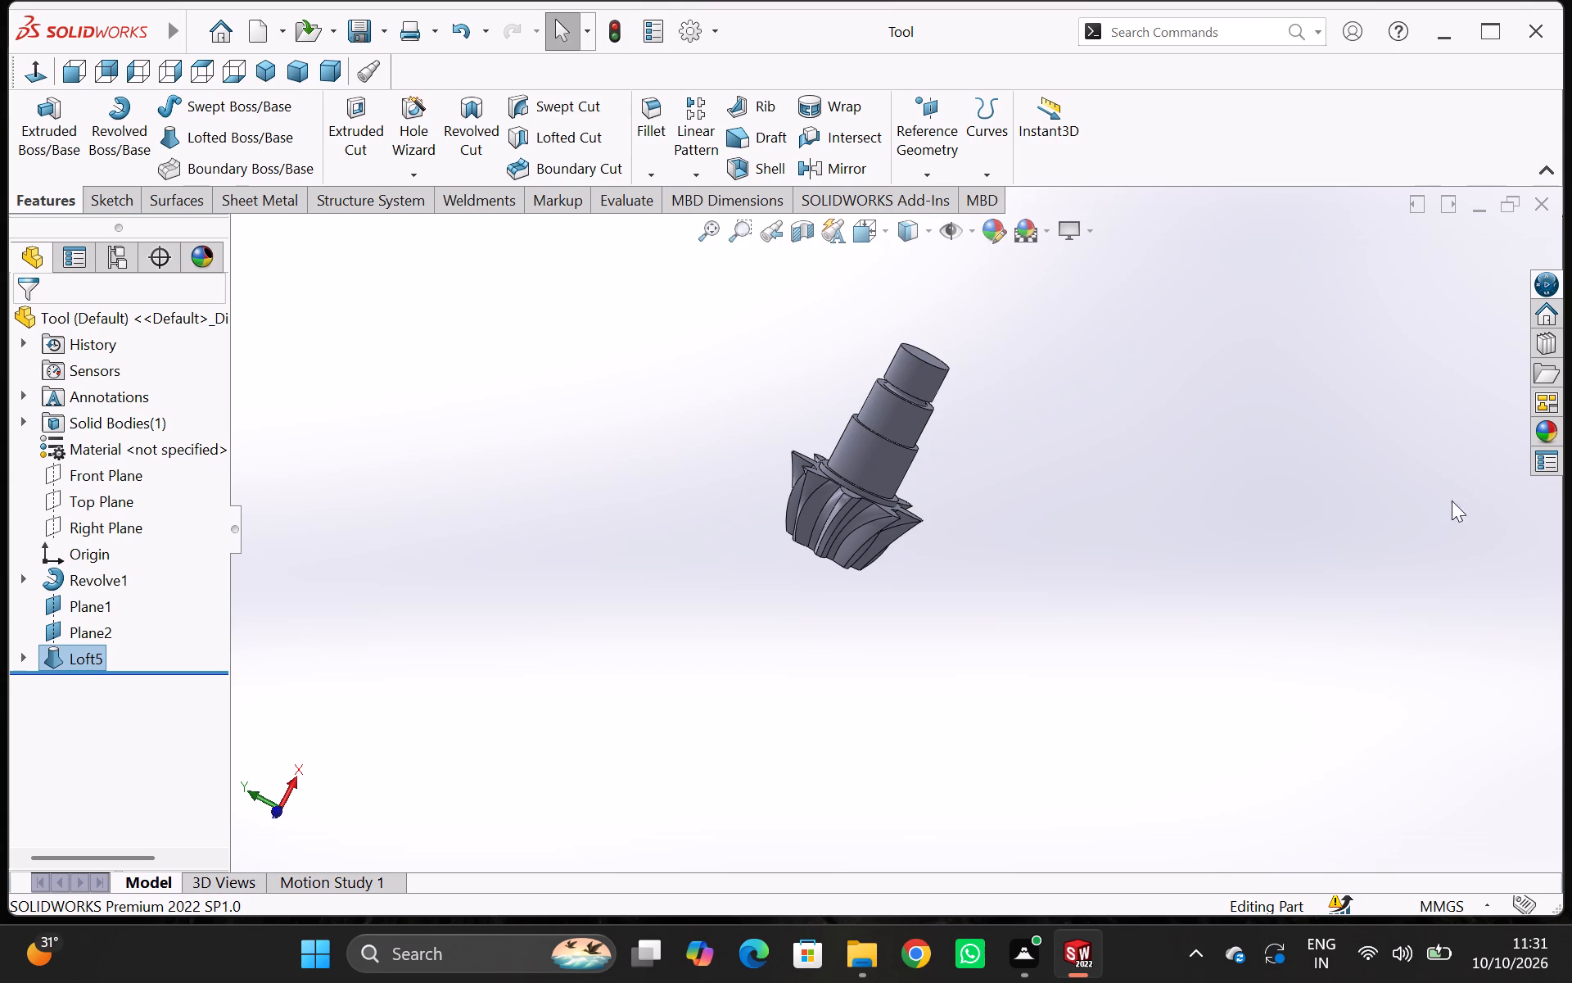
{"action": "scroll", "coordinate": [662, 522], "scroll_direction": "up", "scroll_amount": 1}
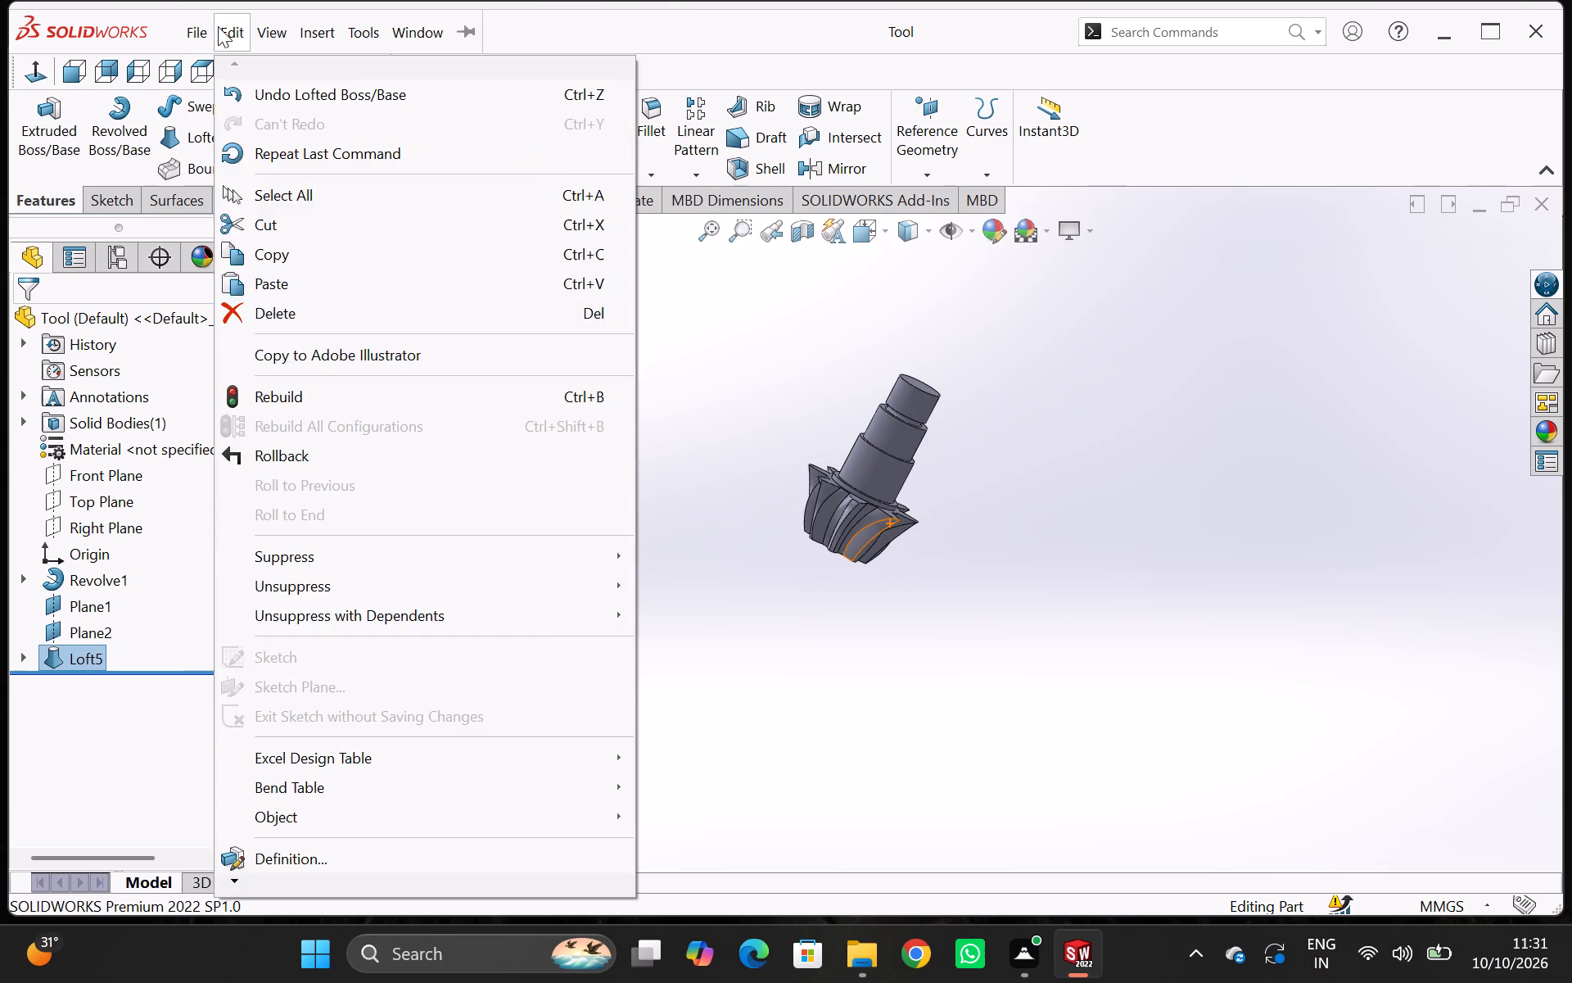
{"action": "left_click", "coordinate": [198, 34]}
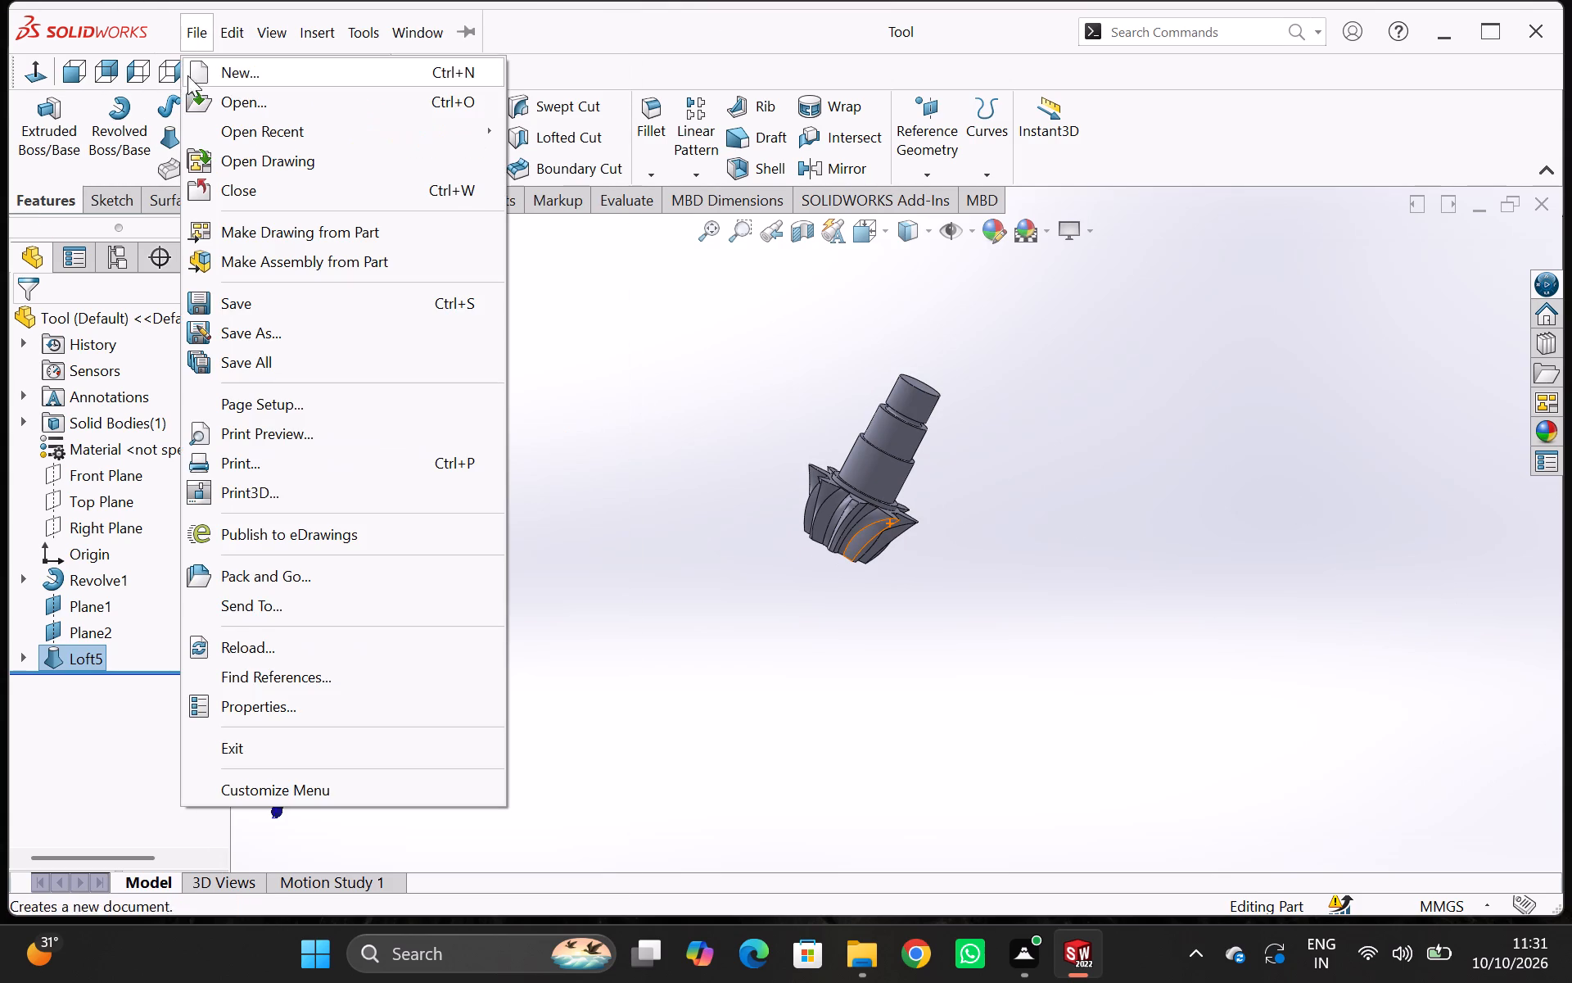
{"action": "left_click", "coordinate": [214, 236]}
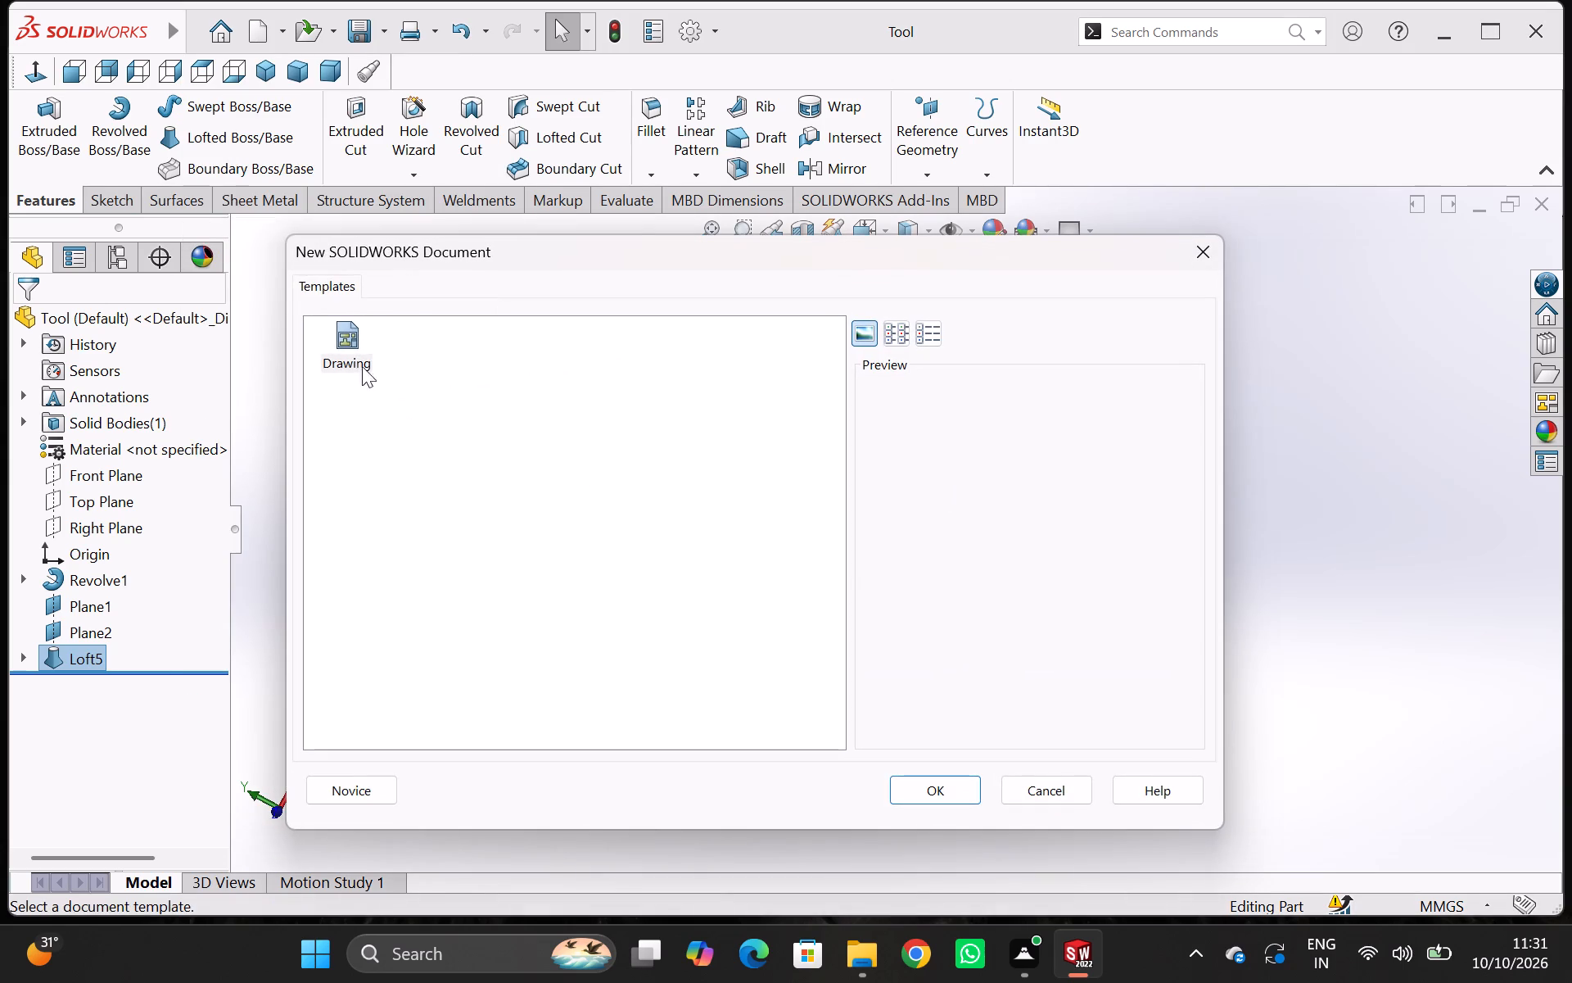
{"action": "left_click", "coordinate": [351, 352]}
{"action": "left_click", "coordinate": [942, 785]}
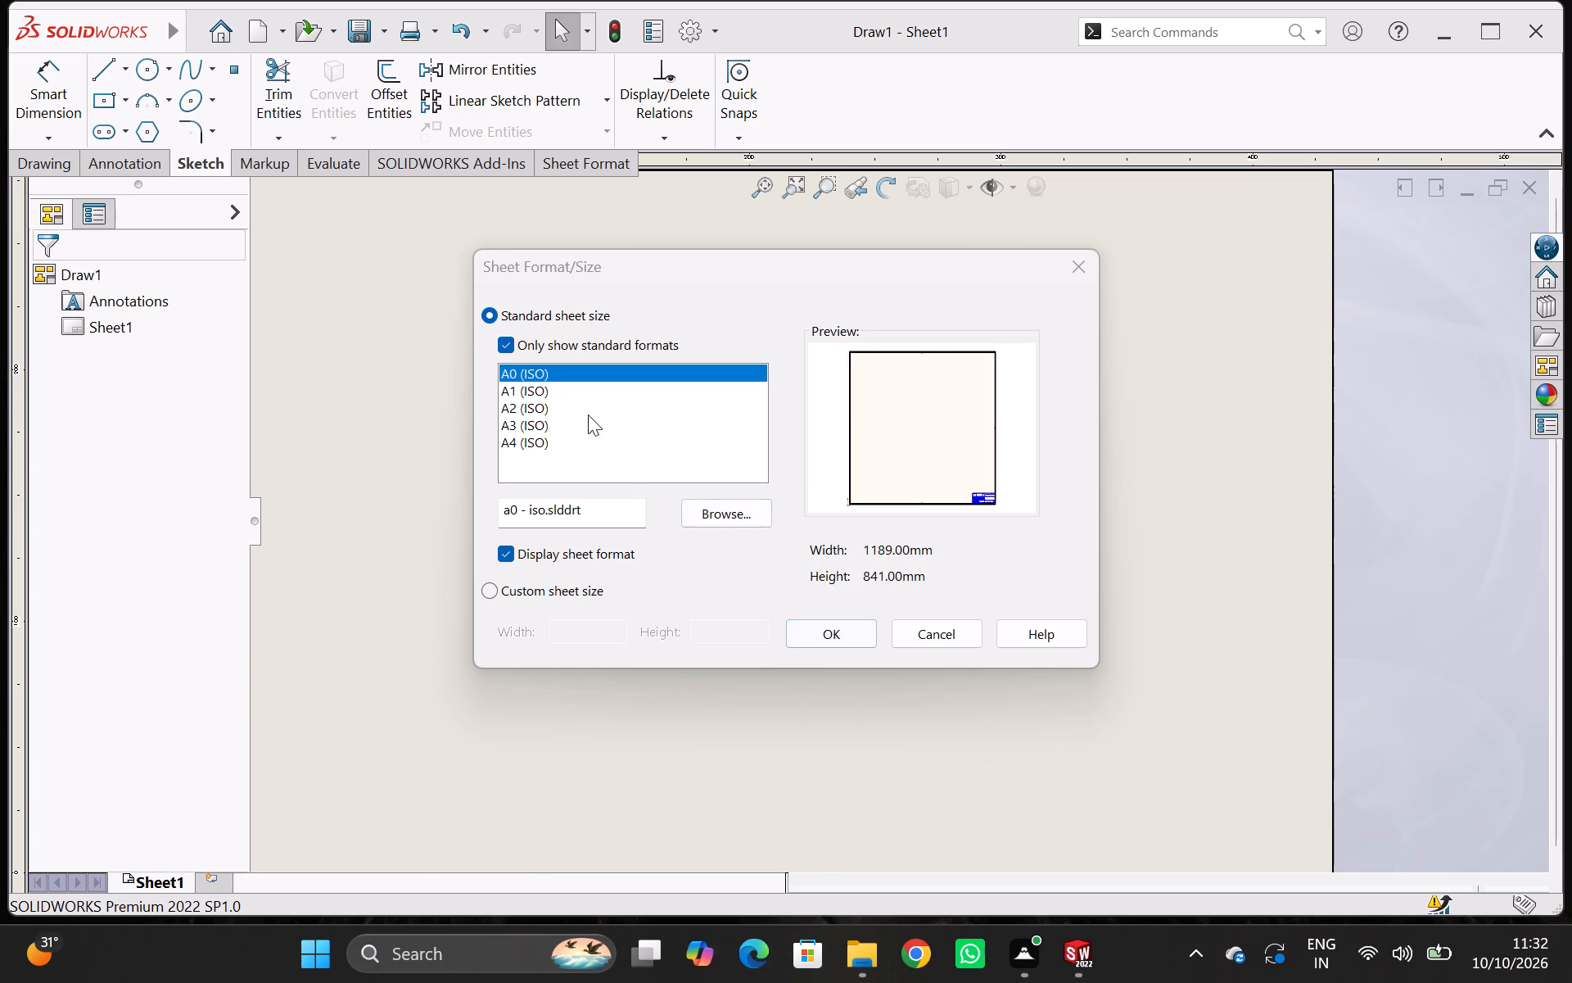
{"action": "left_click", "coordinate": [512, 422]}
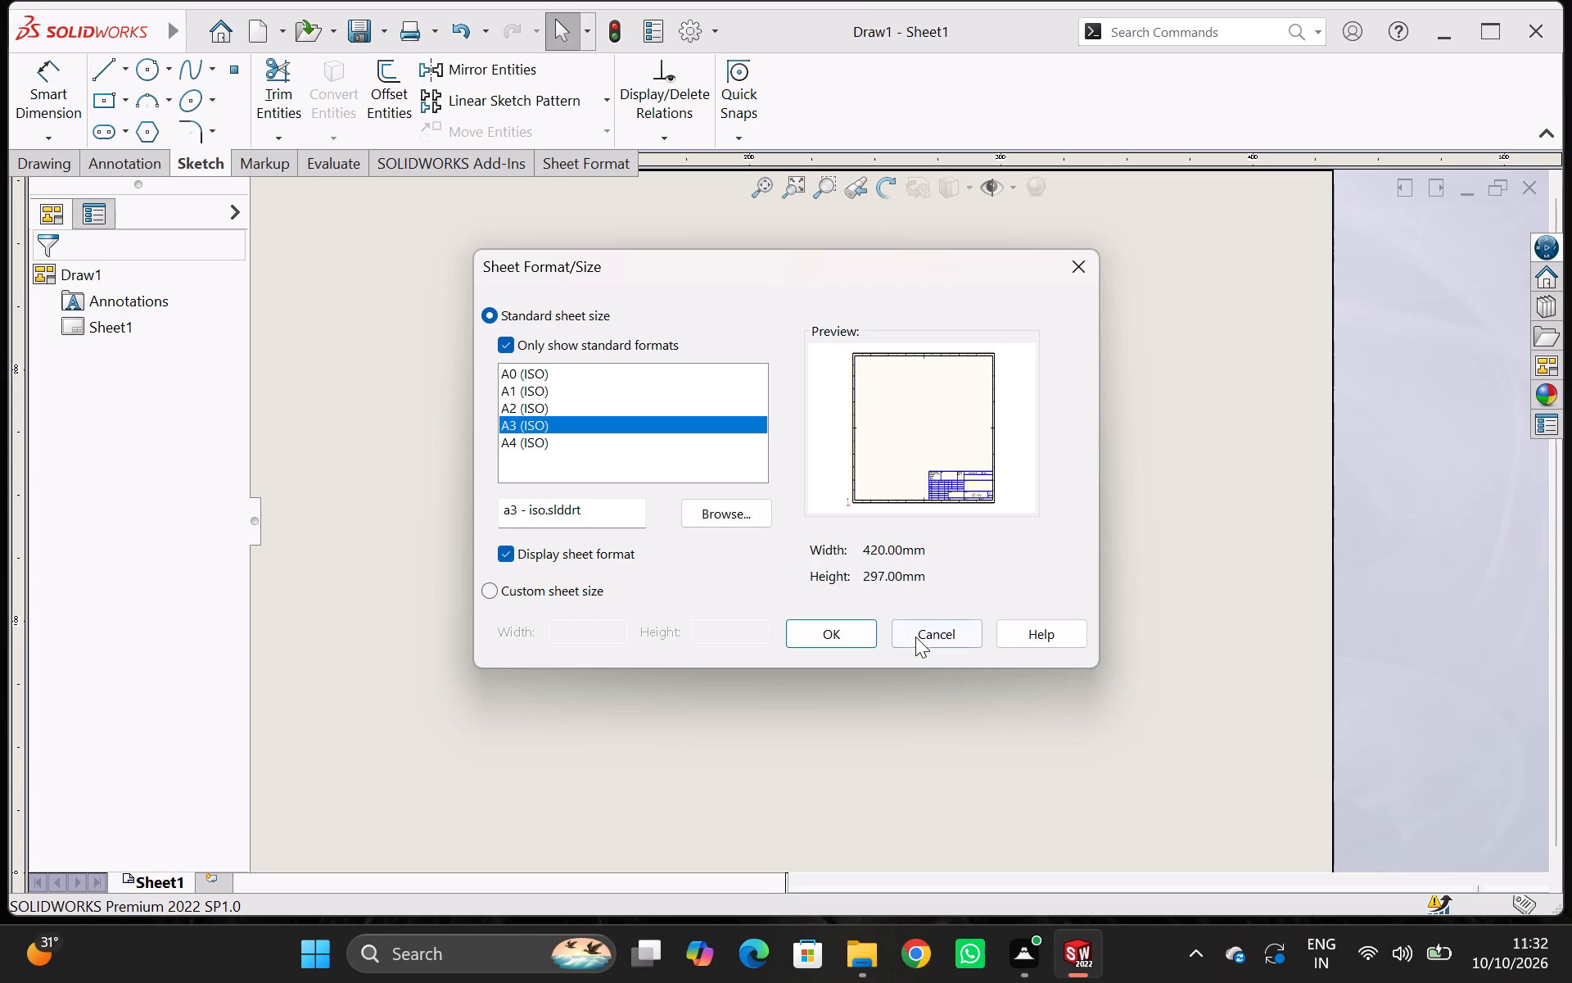
{"action": "left_click", "coordinate": [848, 626]}
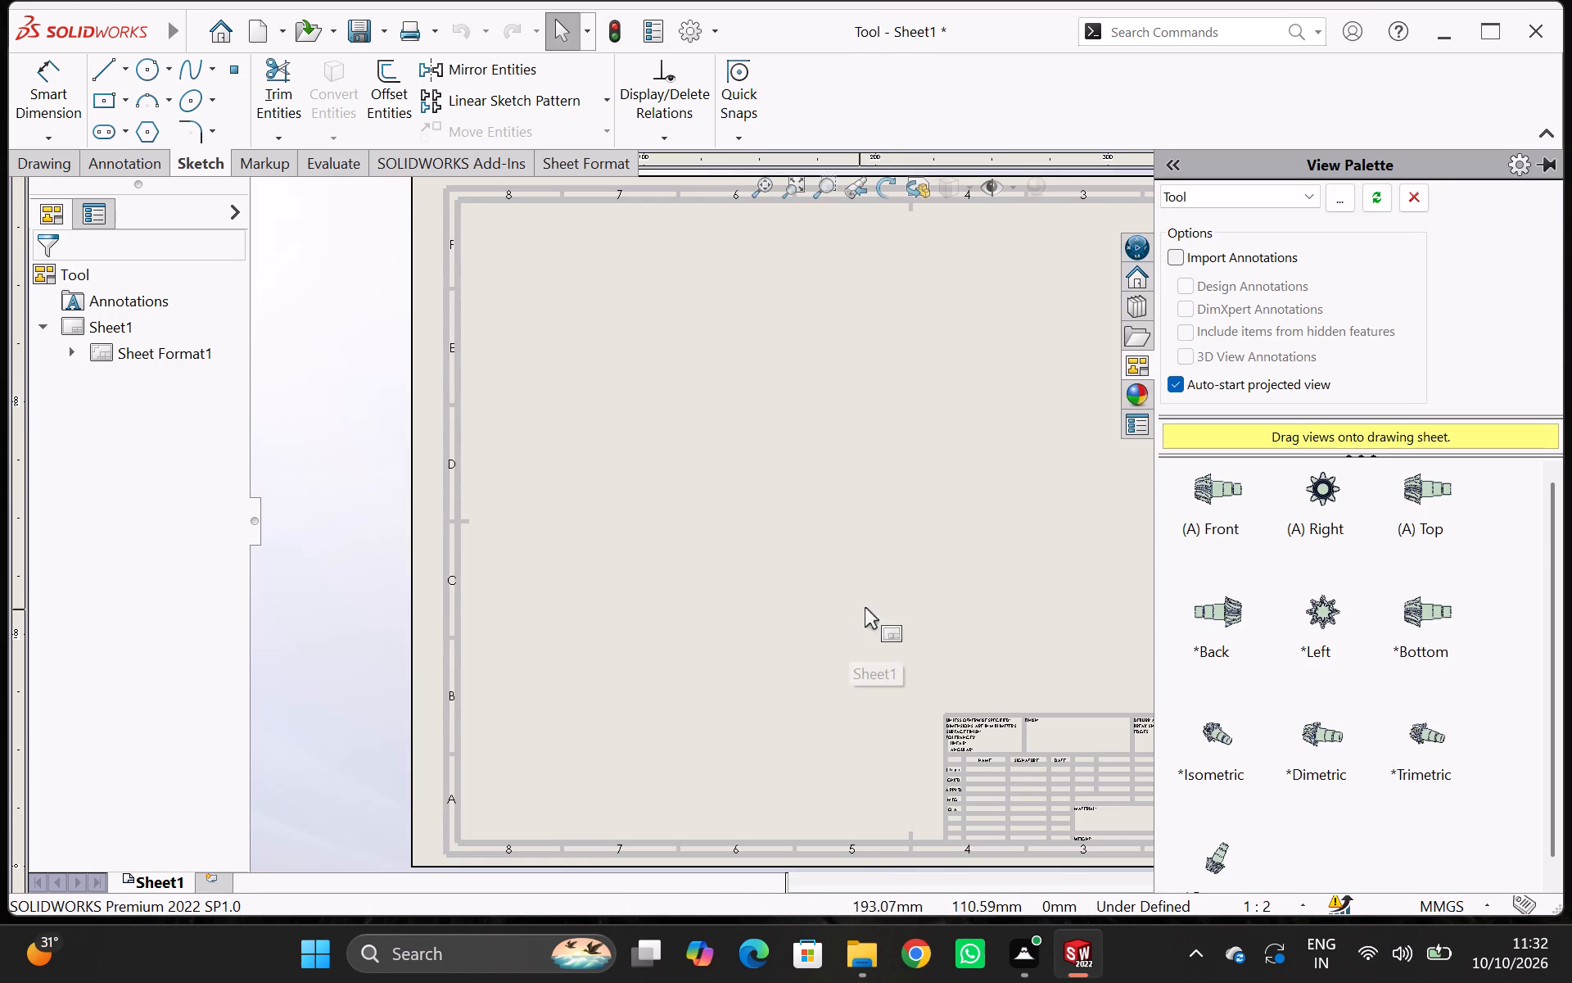
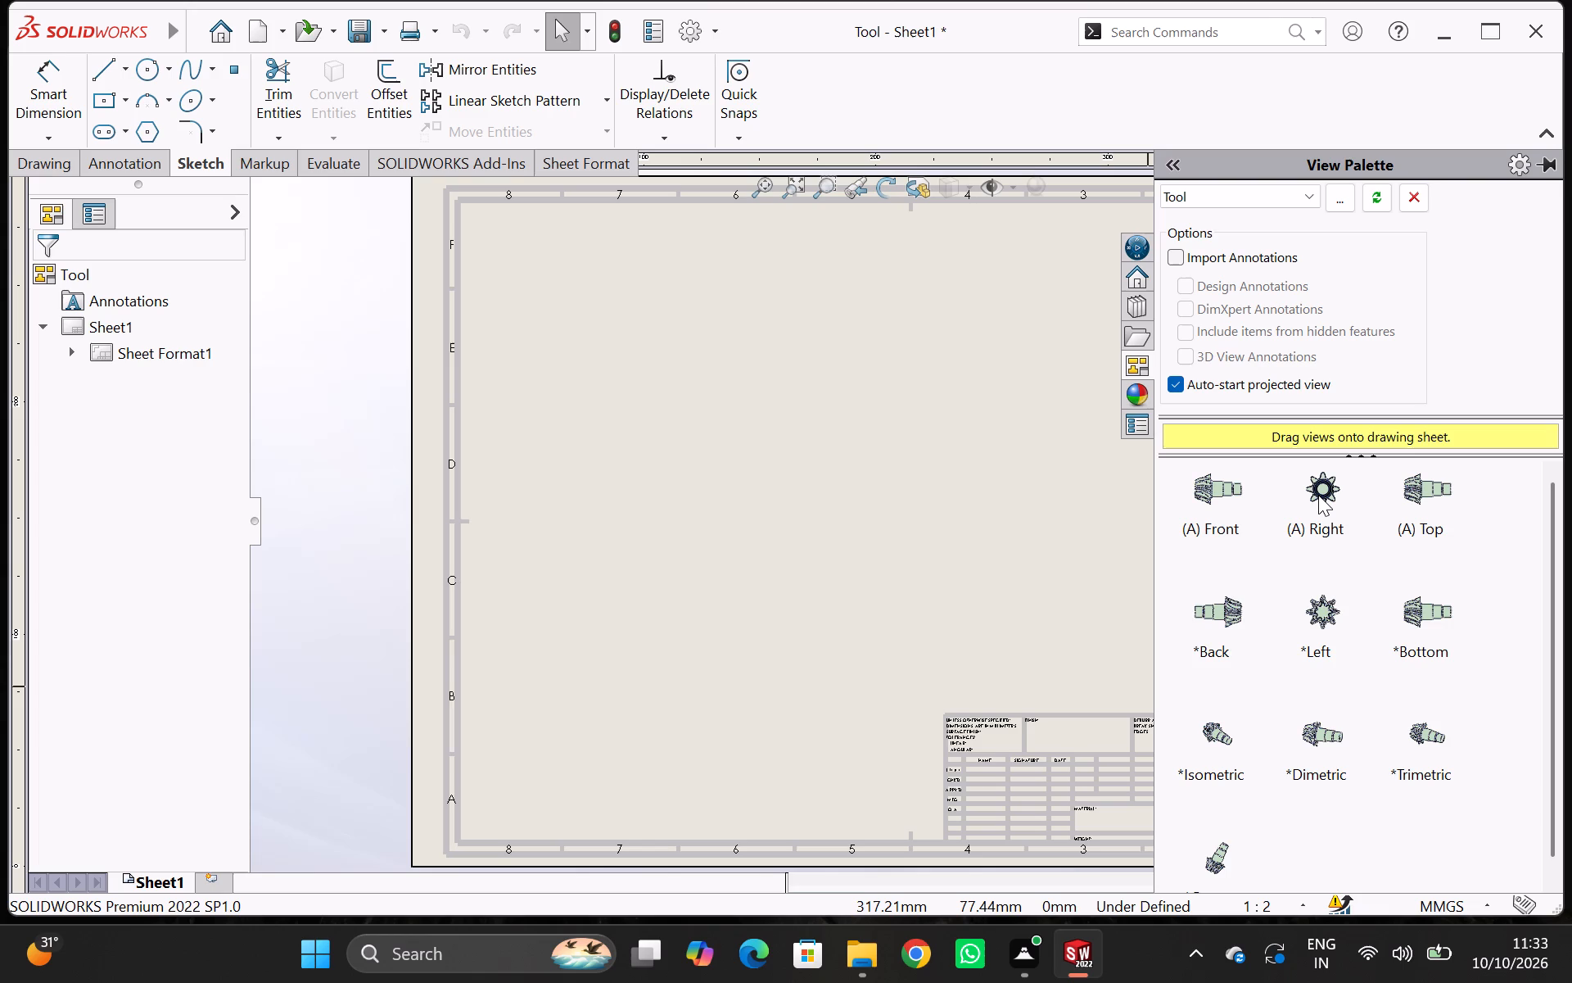
Place the part's Right view on the sheet, with projected views below and beside it and a diagonal pictorial view above.
{"action": "left_click", "coordinate": [1318, 495]}
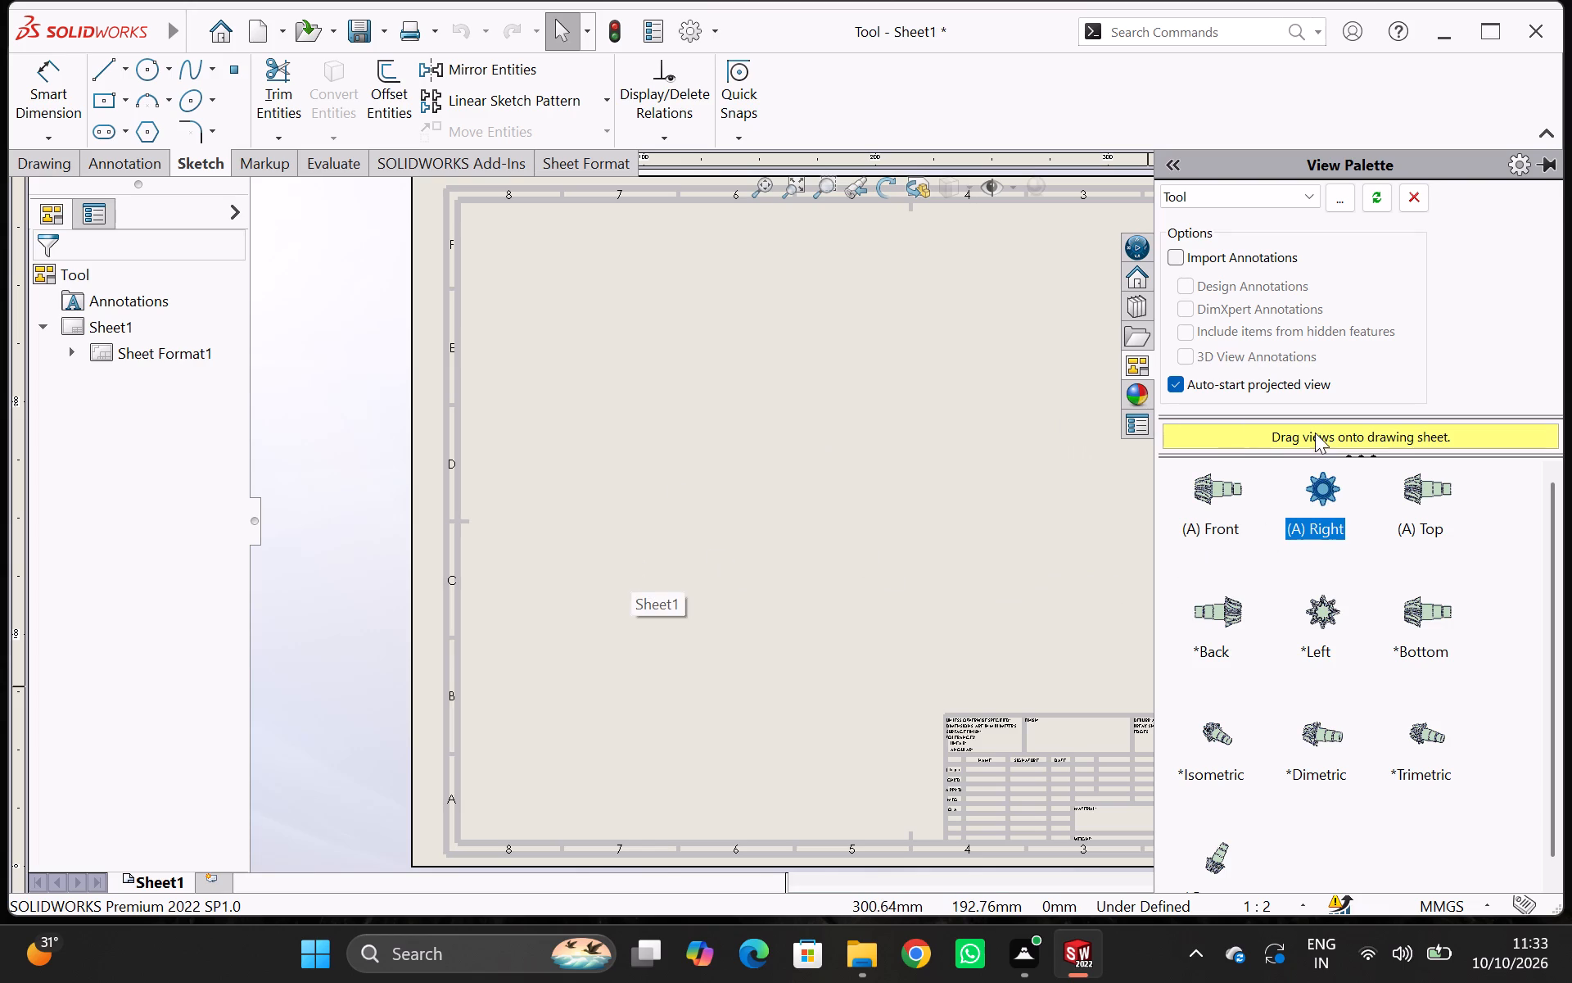
{"action": "left_click_drag", "start_coordinate": [1311, 485], "coordinate": [611, 493]}
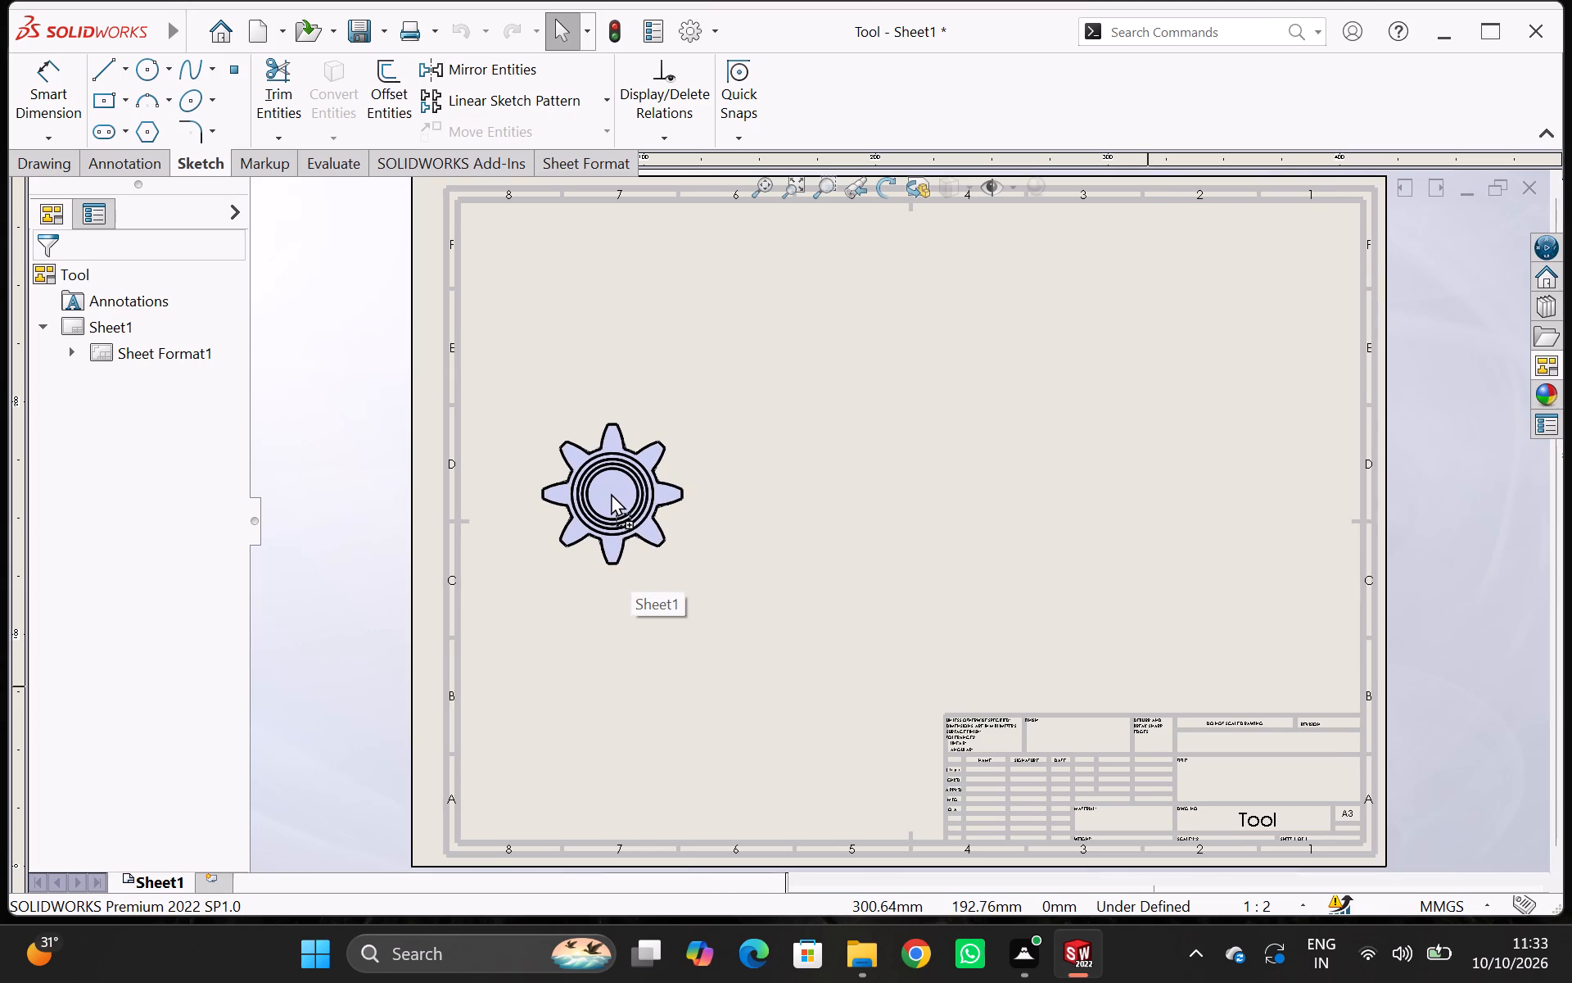
{"action": "left_click_drag", "start_coordinate": [611, 493], "coordinate": [600, 487]}
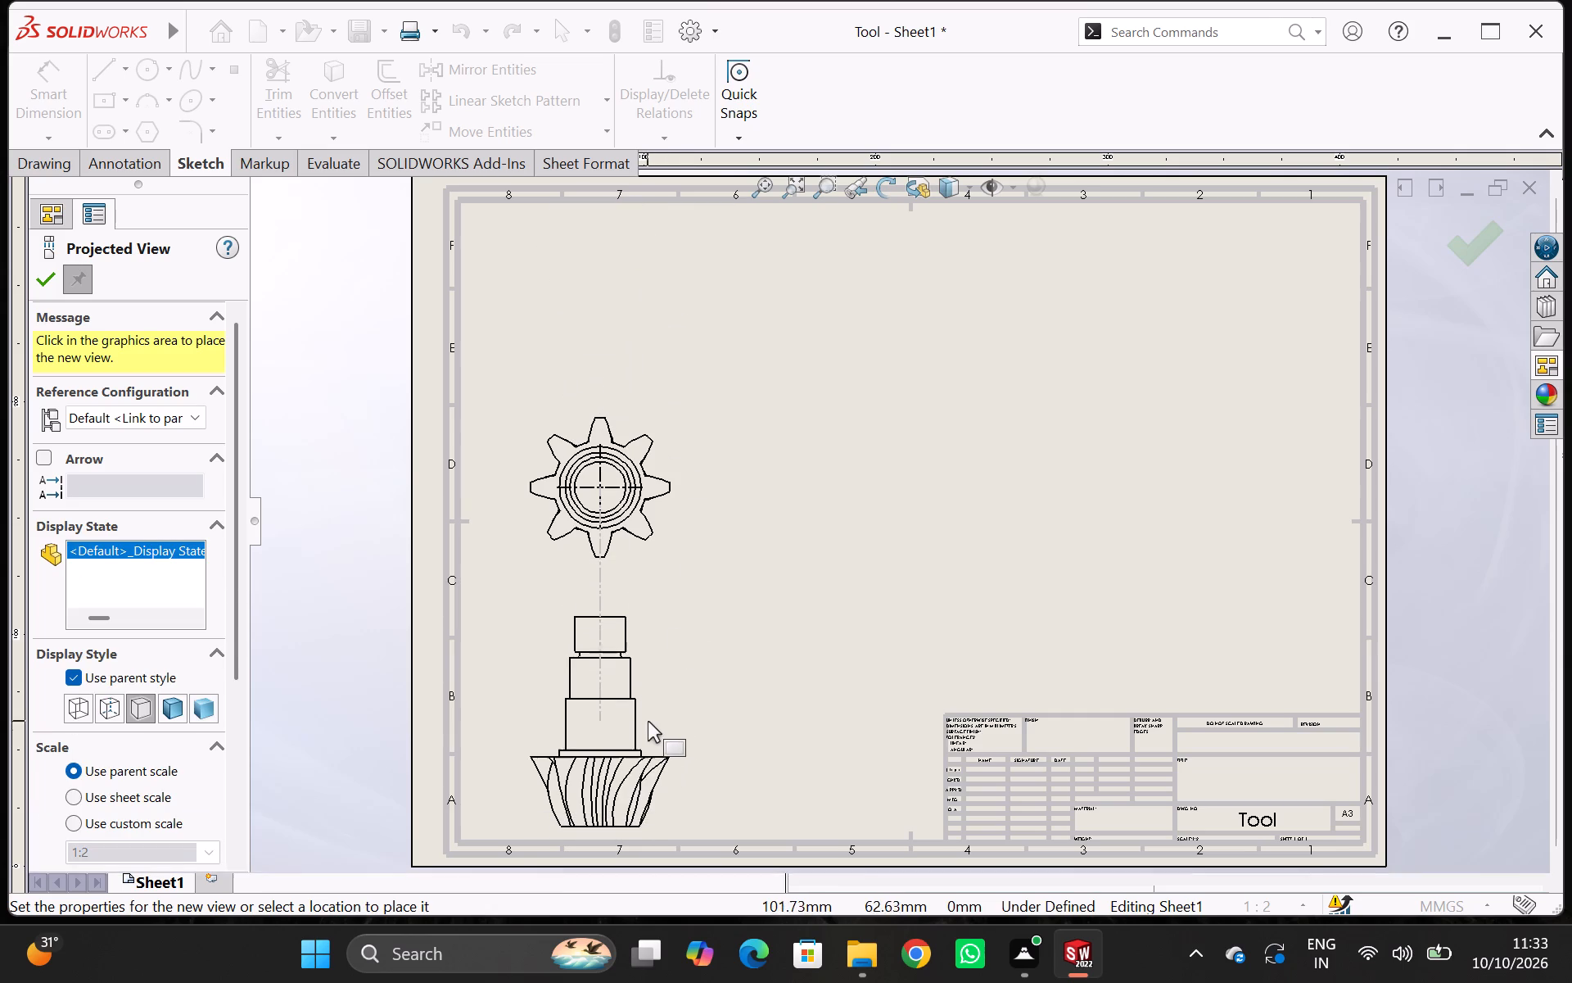
{"action": "left_click", "coordinate": [657, 691]}
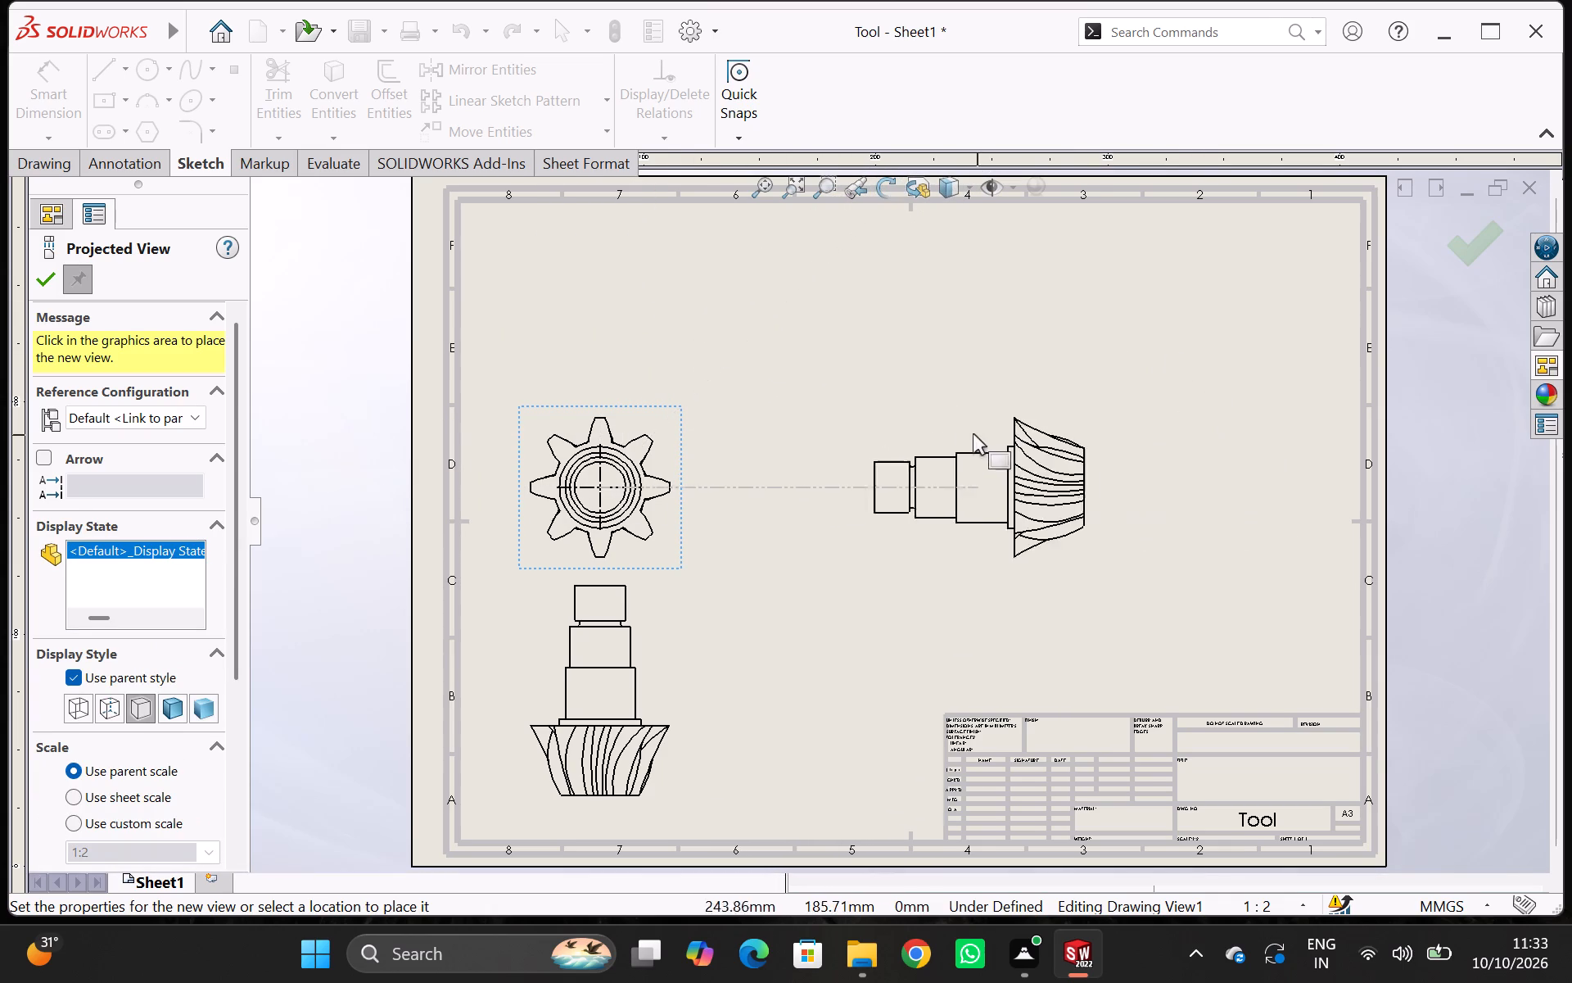
{"action": "left_click", "coordinate": [823, 354]}
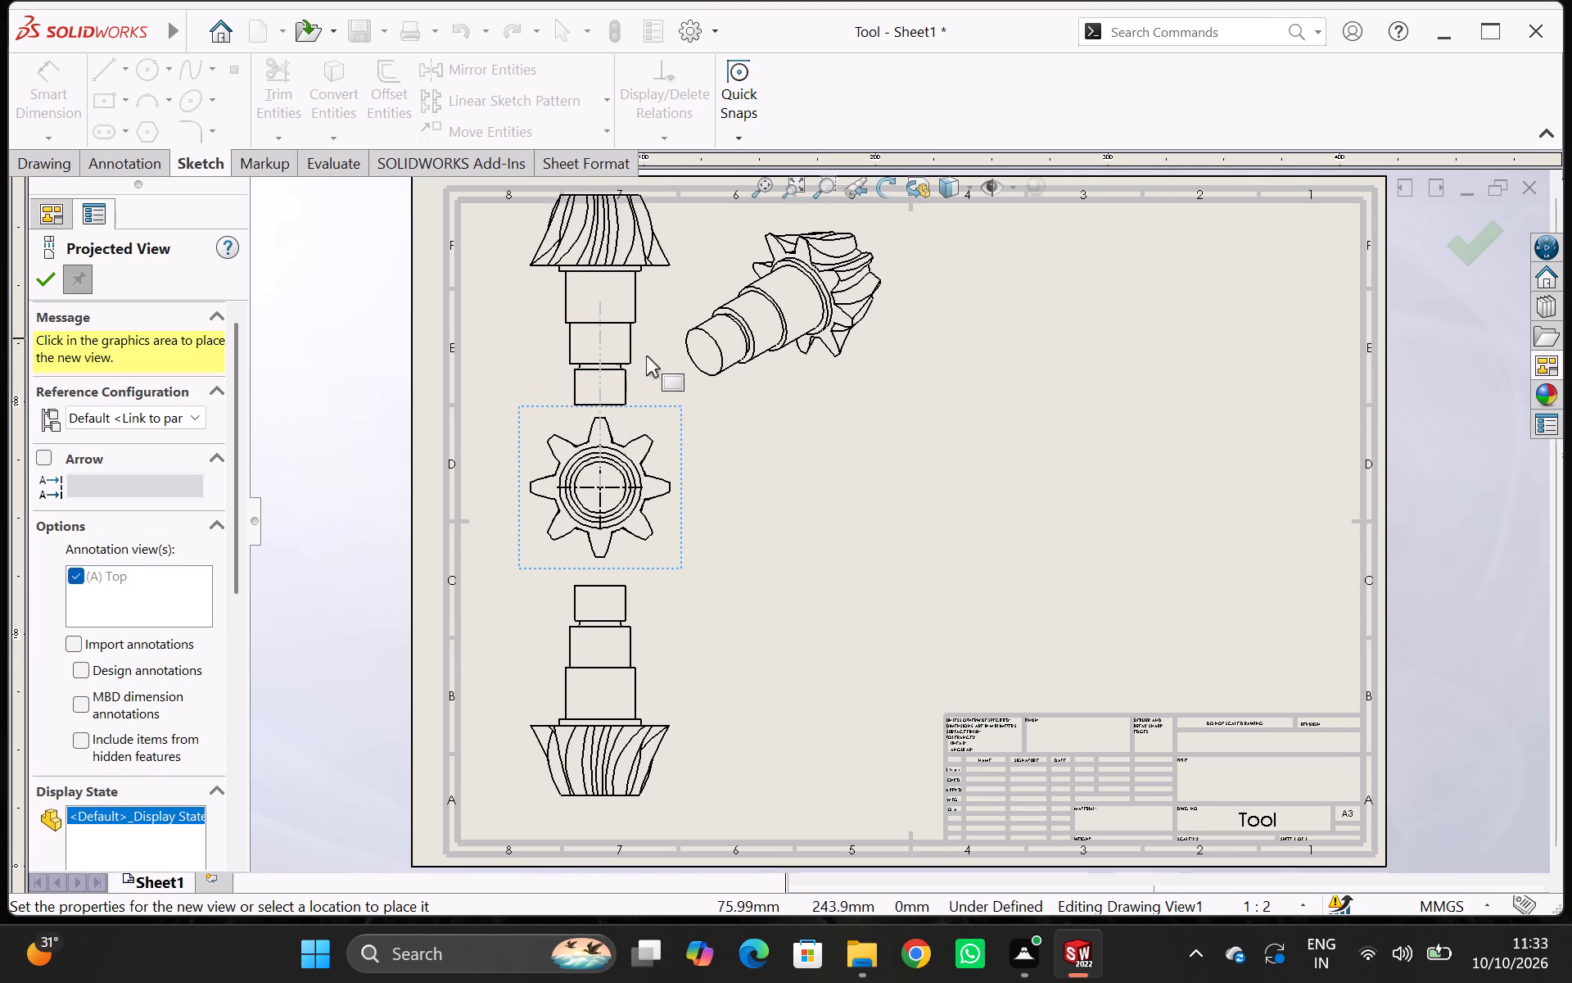
{"action": "left_click", "coordinate": [837, 497]}
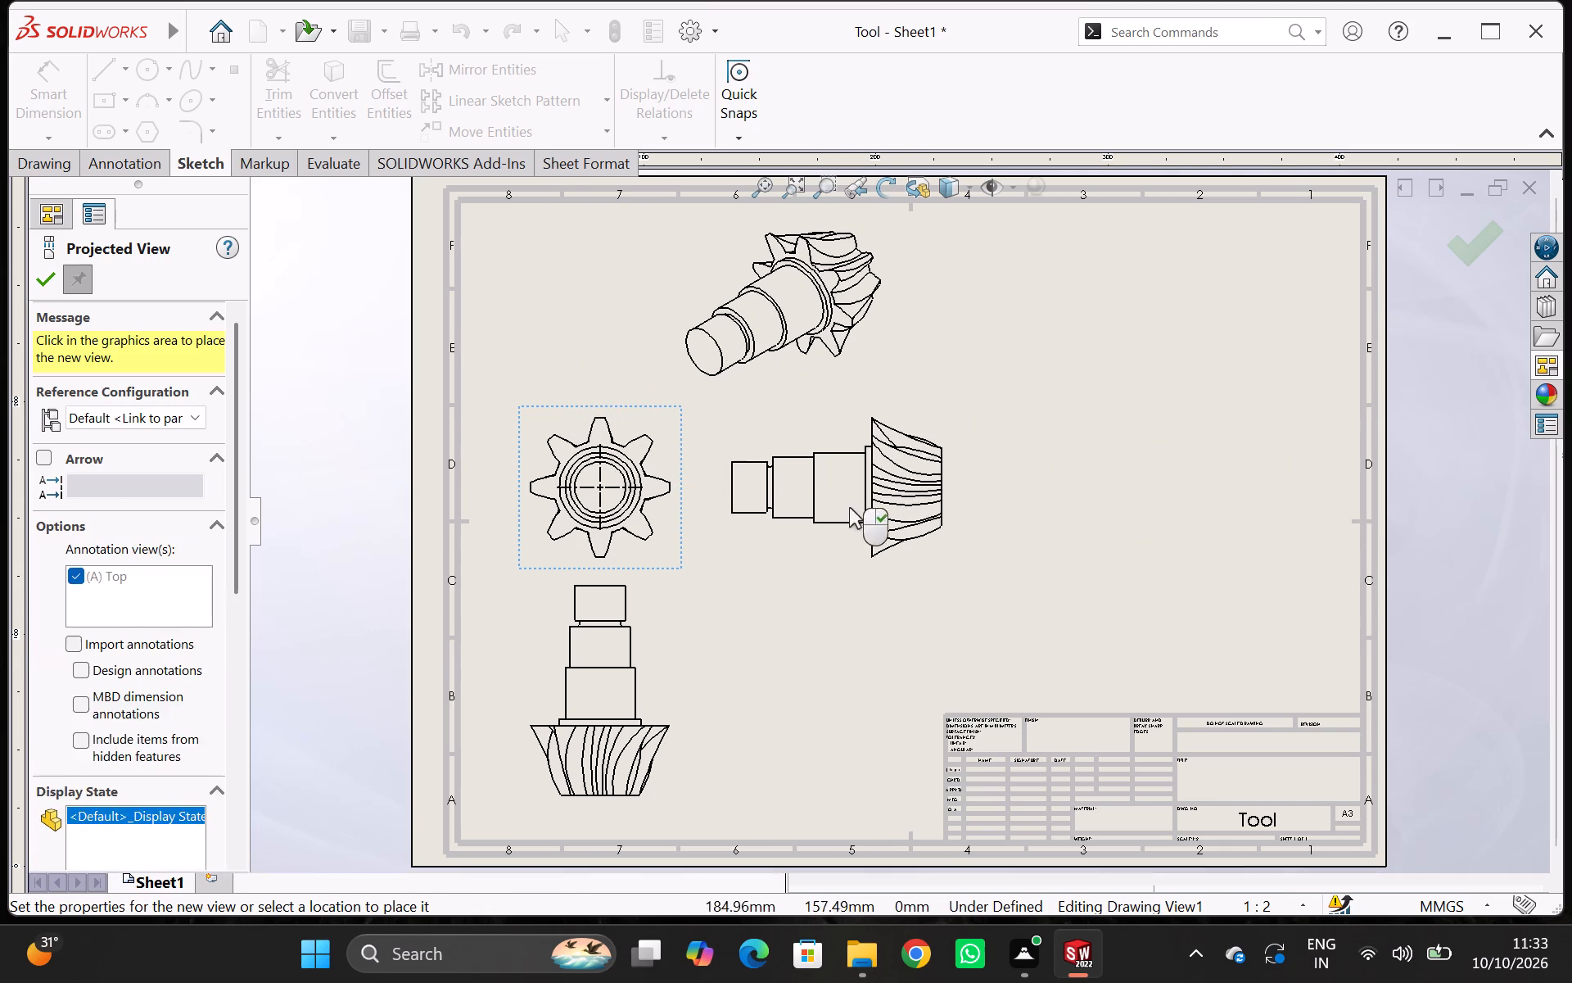
{"action": "key", "text": "Escape"}
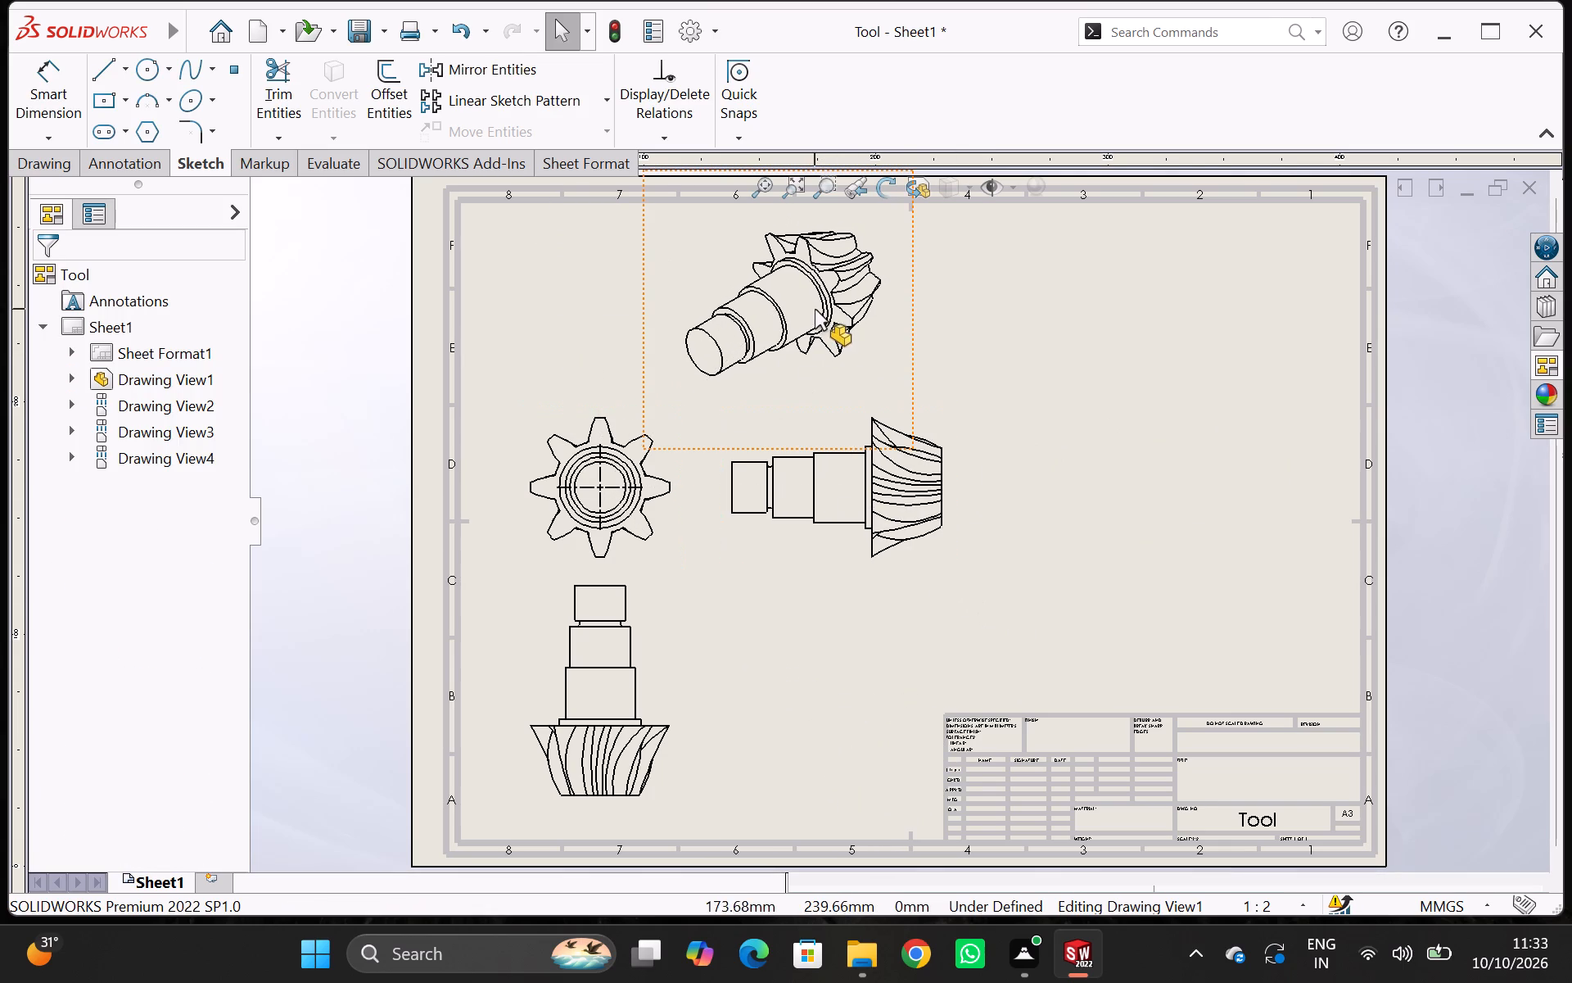
Move the pictorial view to the sheet's upper right corner and shift the Right view higher on the sheet.
{"action": "left_click_drag", "start_coordinate": [908, 310], "coordinate": [1332, 343]}
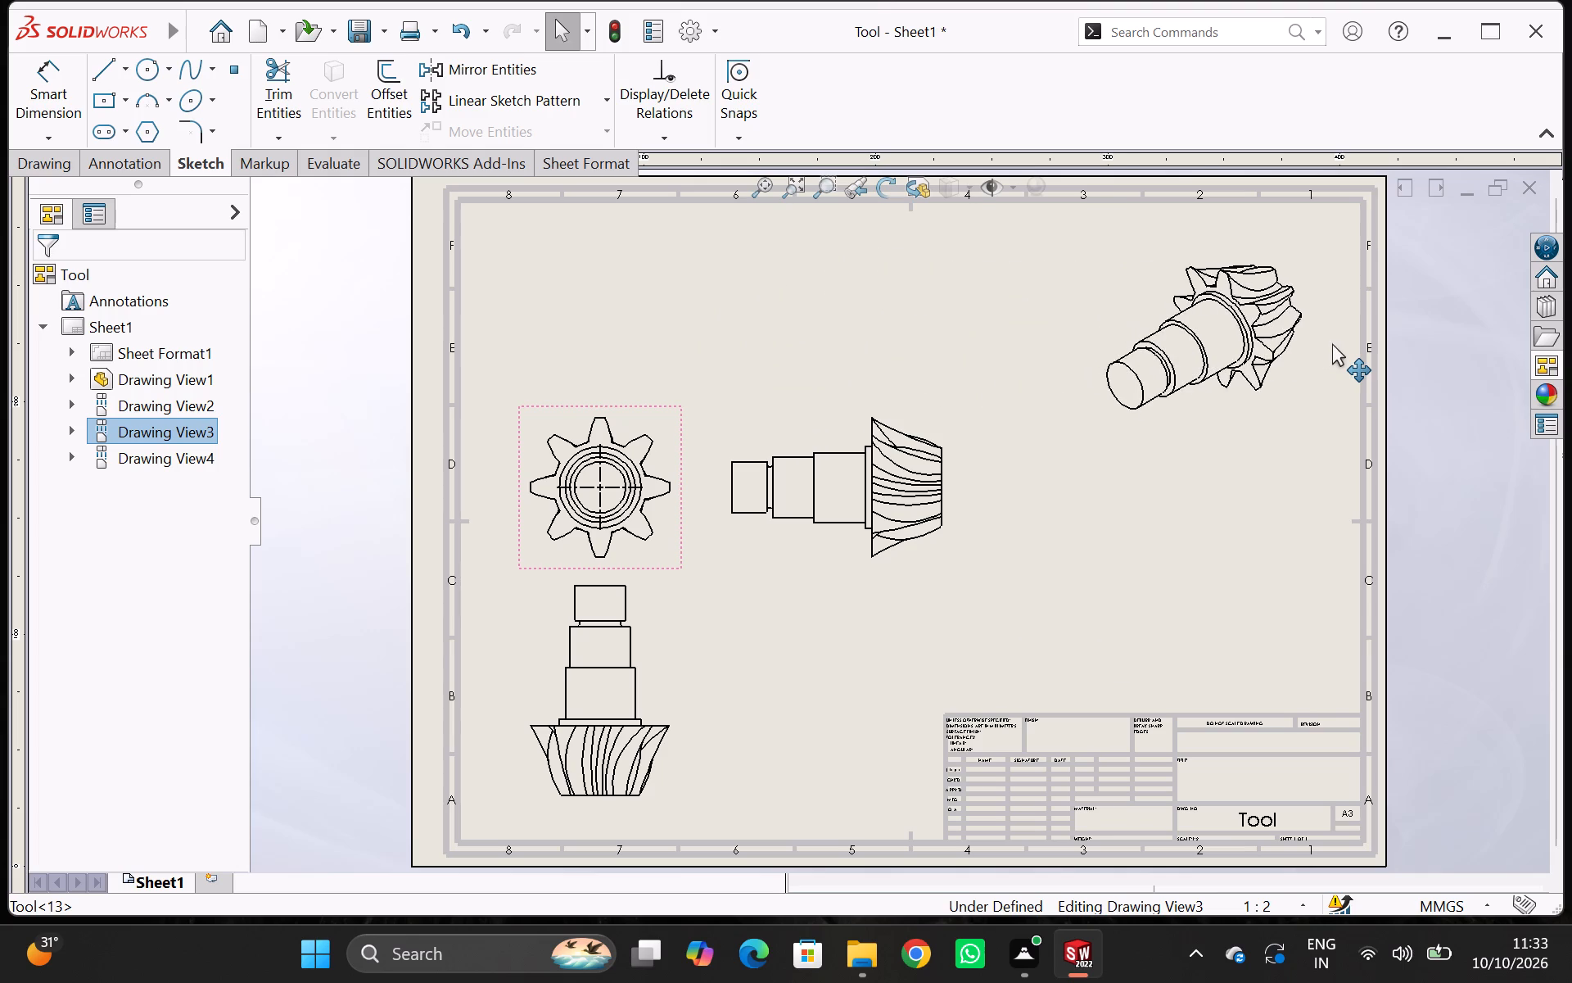
{"action": "left_click_drag", "start_coordinate": [1332, 343], "coordinate": [1335, 337]}
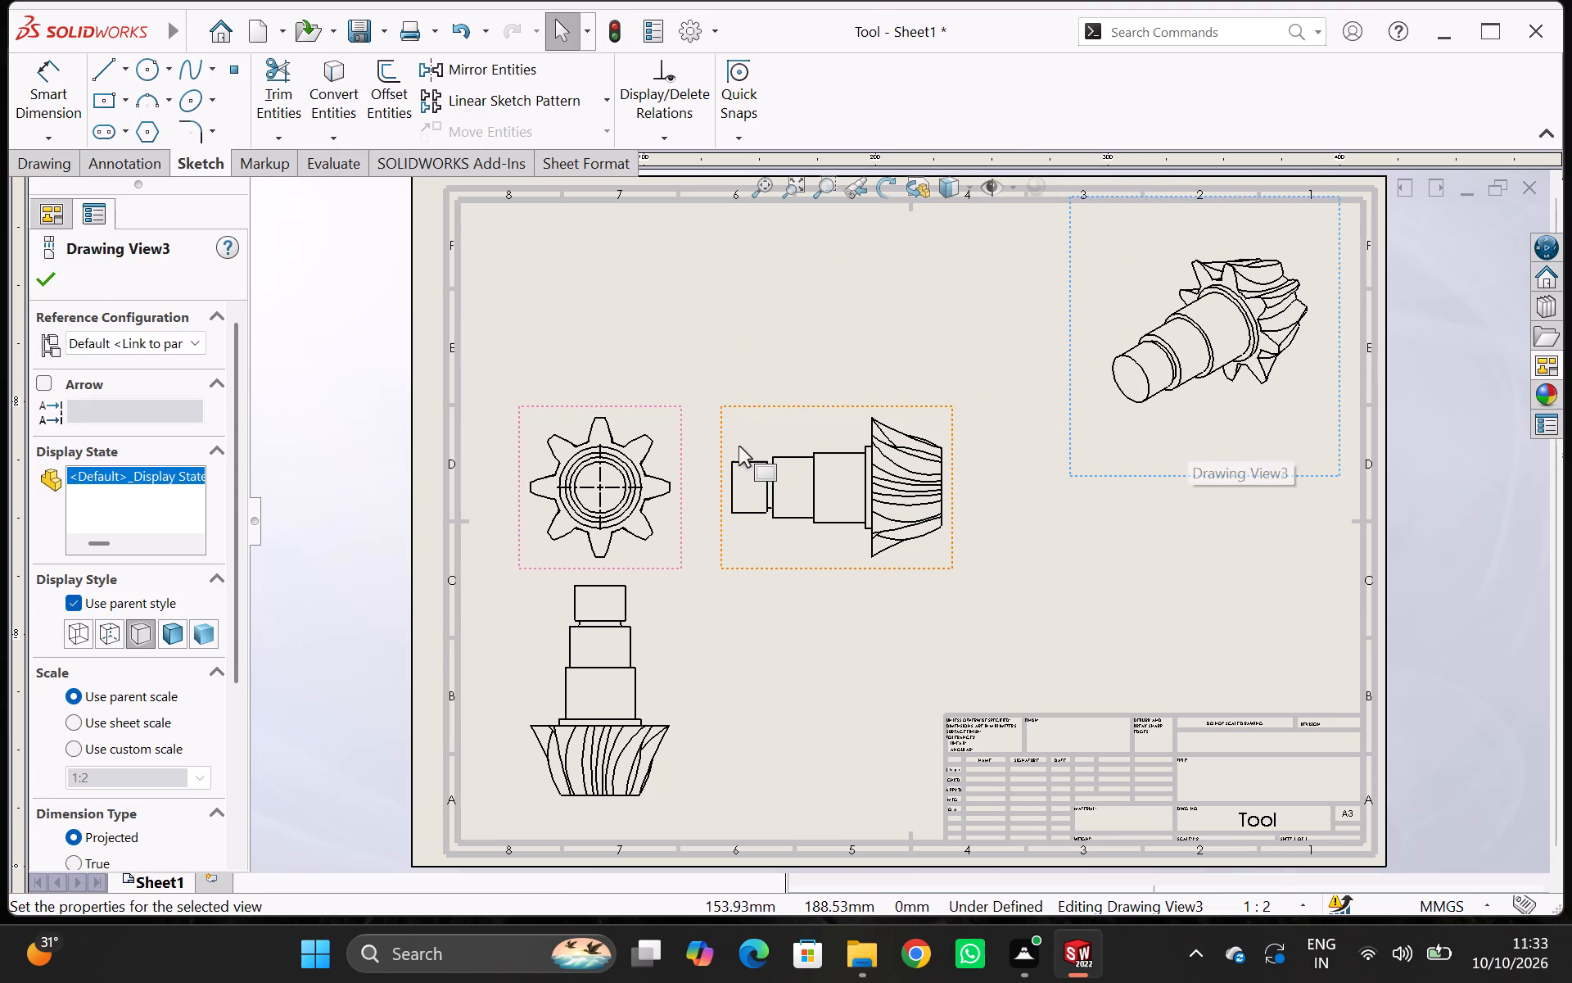
{"action": "left_click_drag", "start_coordinate": [639, 411], "coordinate": [627, 283]}
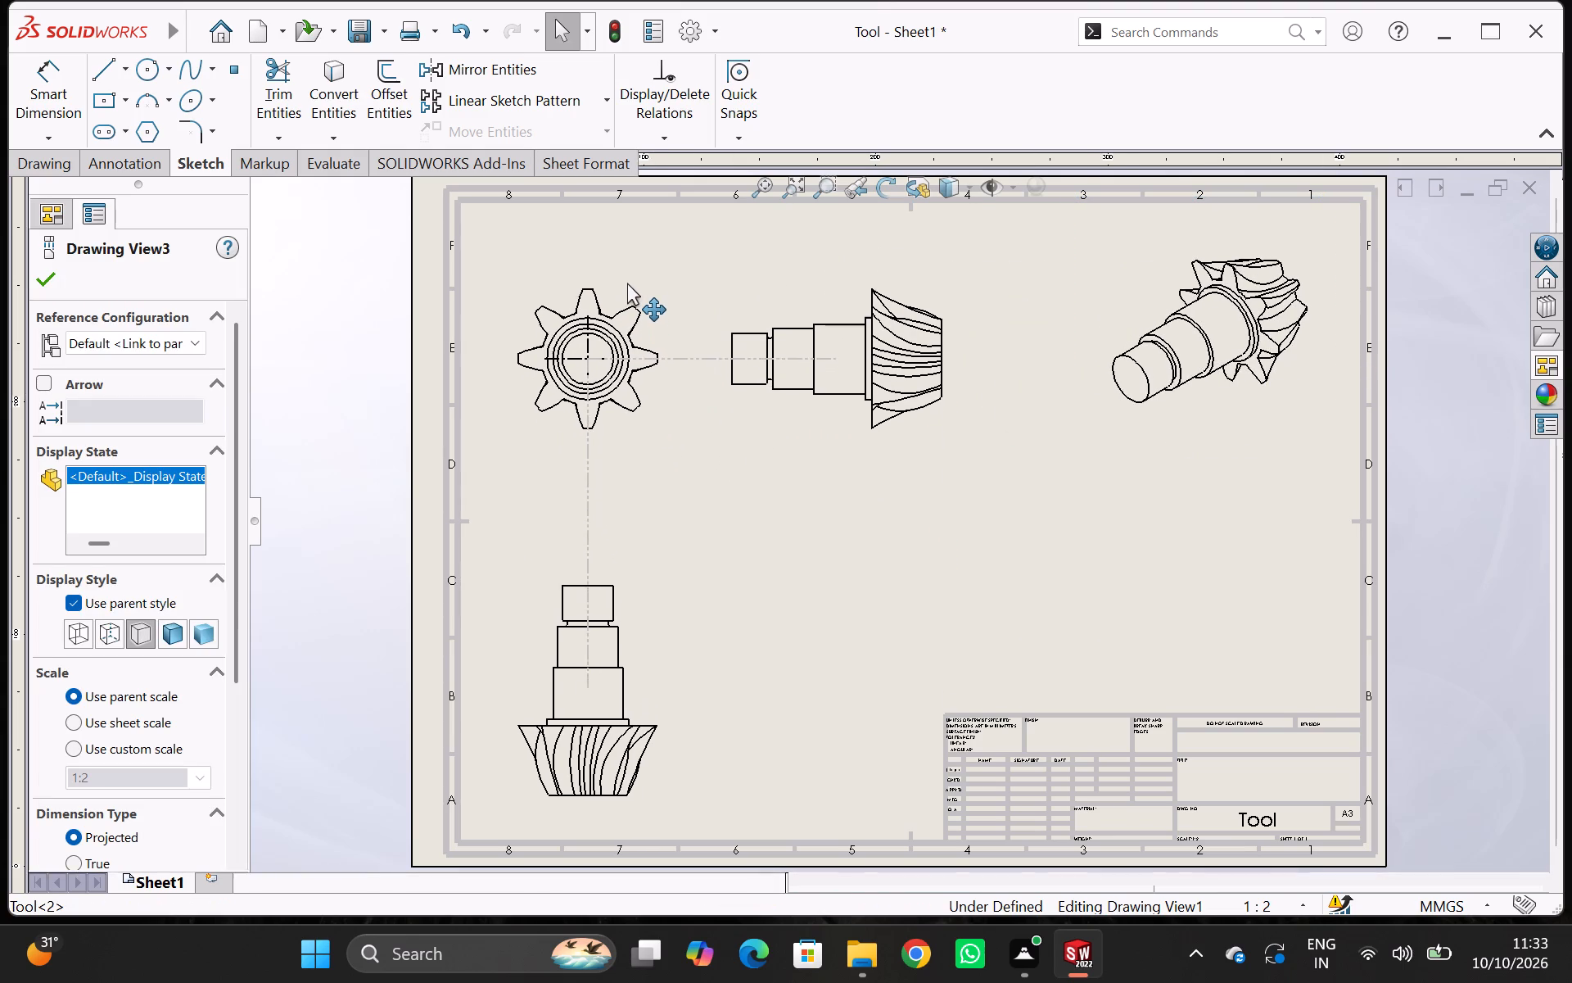
{"action": "left_click_drag", "start_coordinate": [627, 283], "coordinate": [627, 260]}
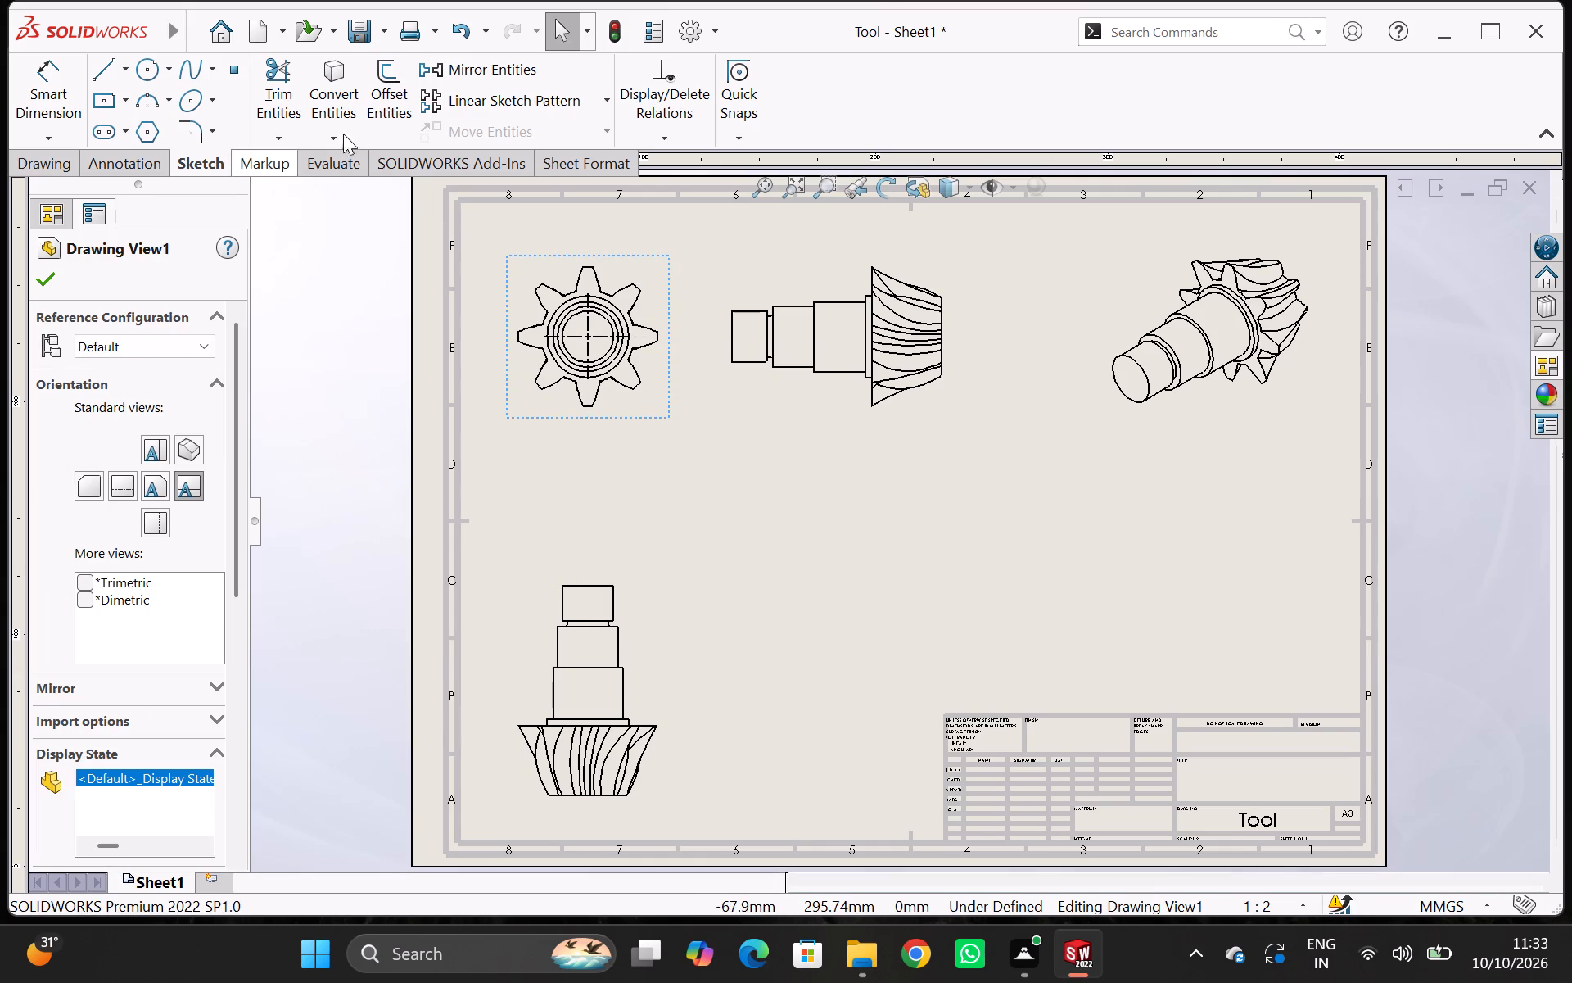
Create section view A-A with a vertical cutting line through the axis of the lower projected view, placed beside that view.
{"action": "left_click", "coordinate": [47, 170]}
{"action": "left_click", "coordinate": [190, 73]}
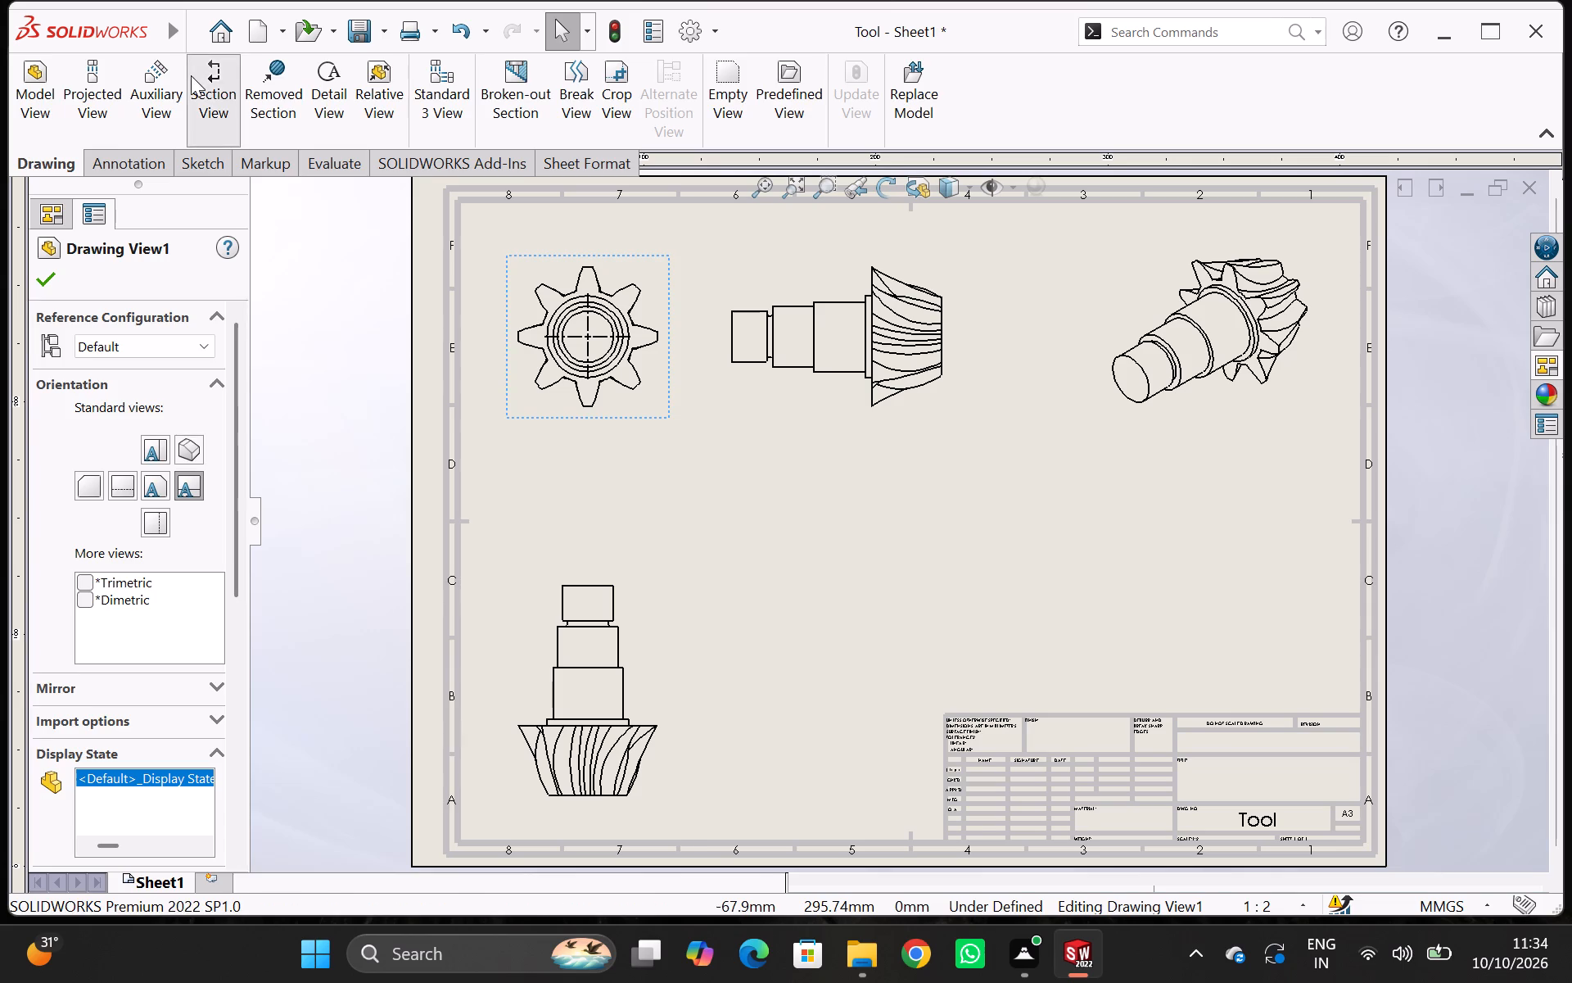
{"action": "left_click", "coordinate": [594, 646]}
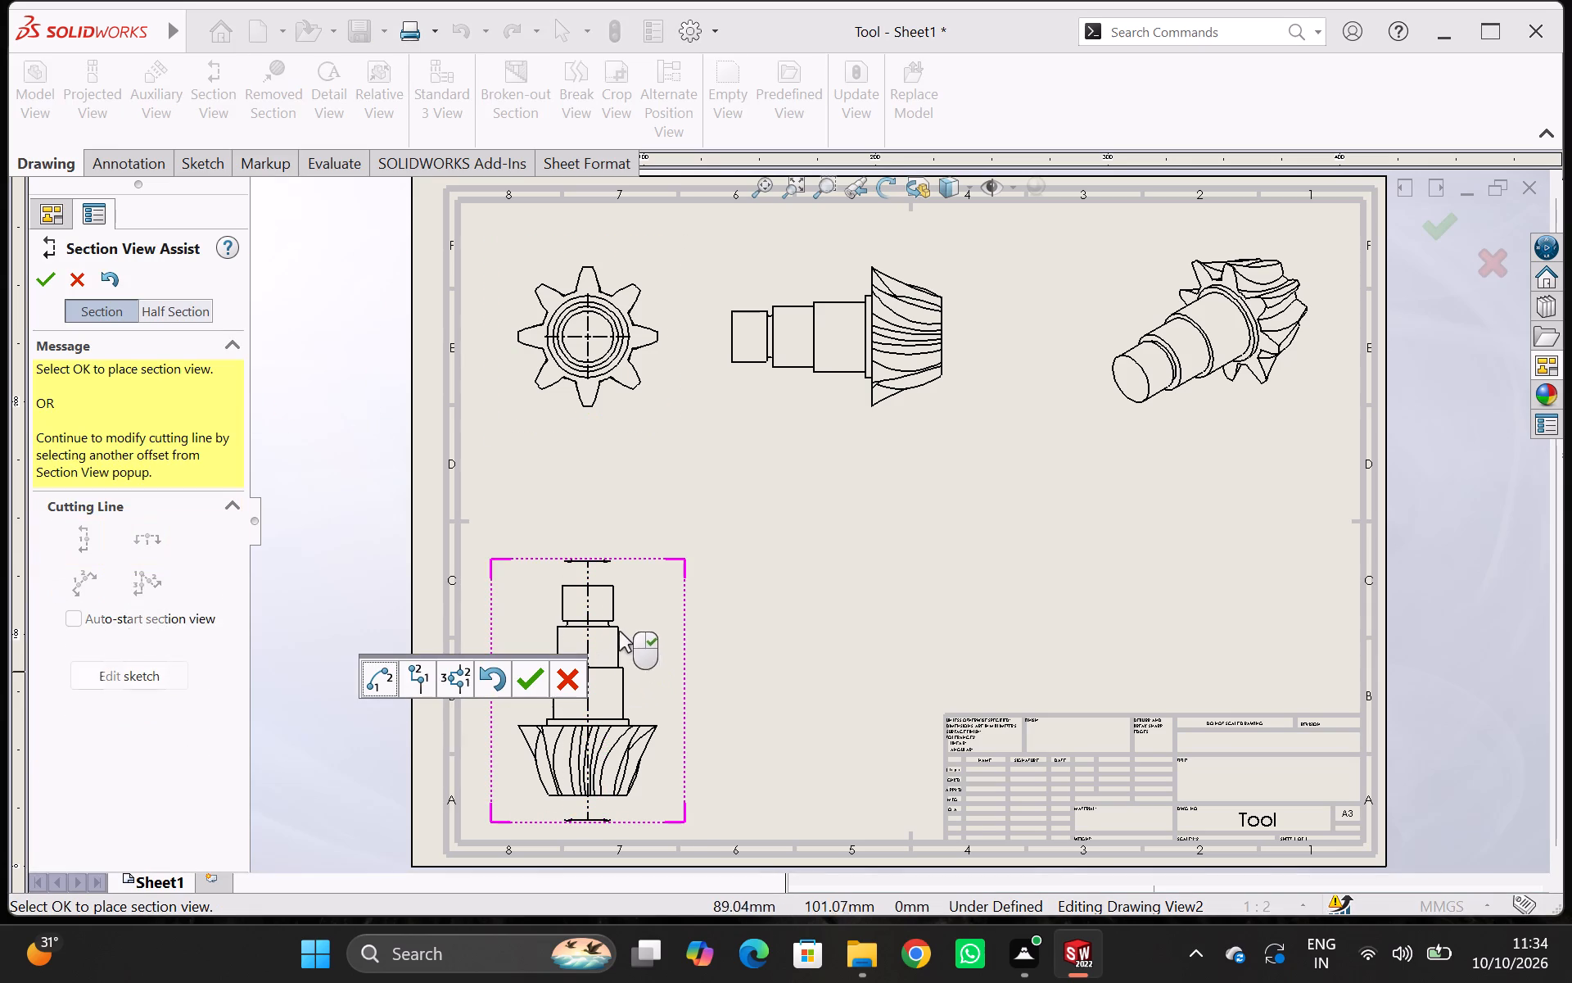
{"action": "left_click", "coordinate": [518, 673]}
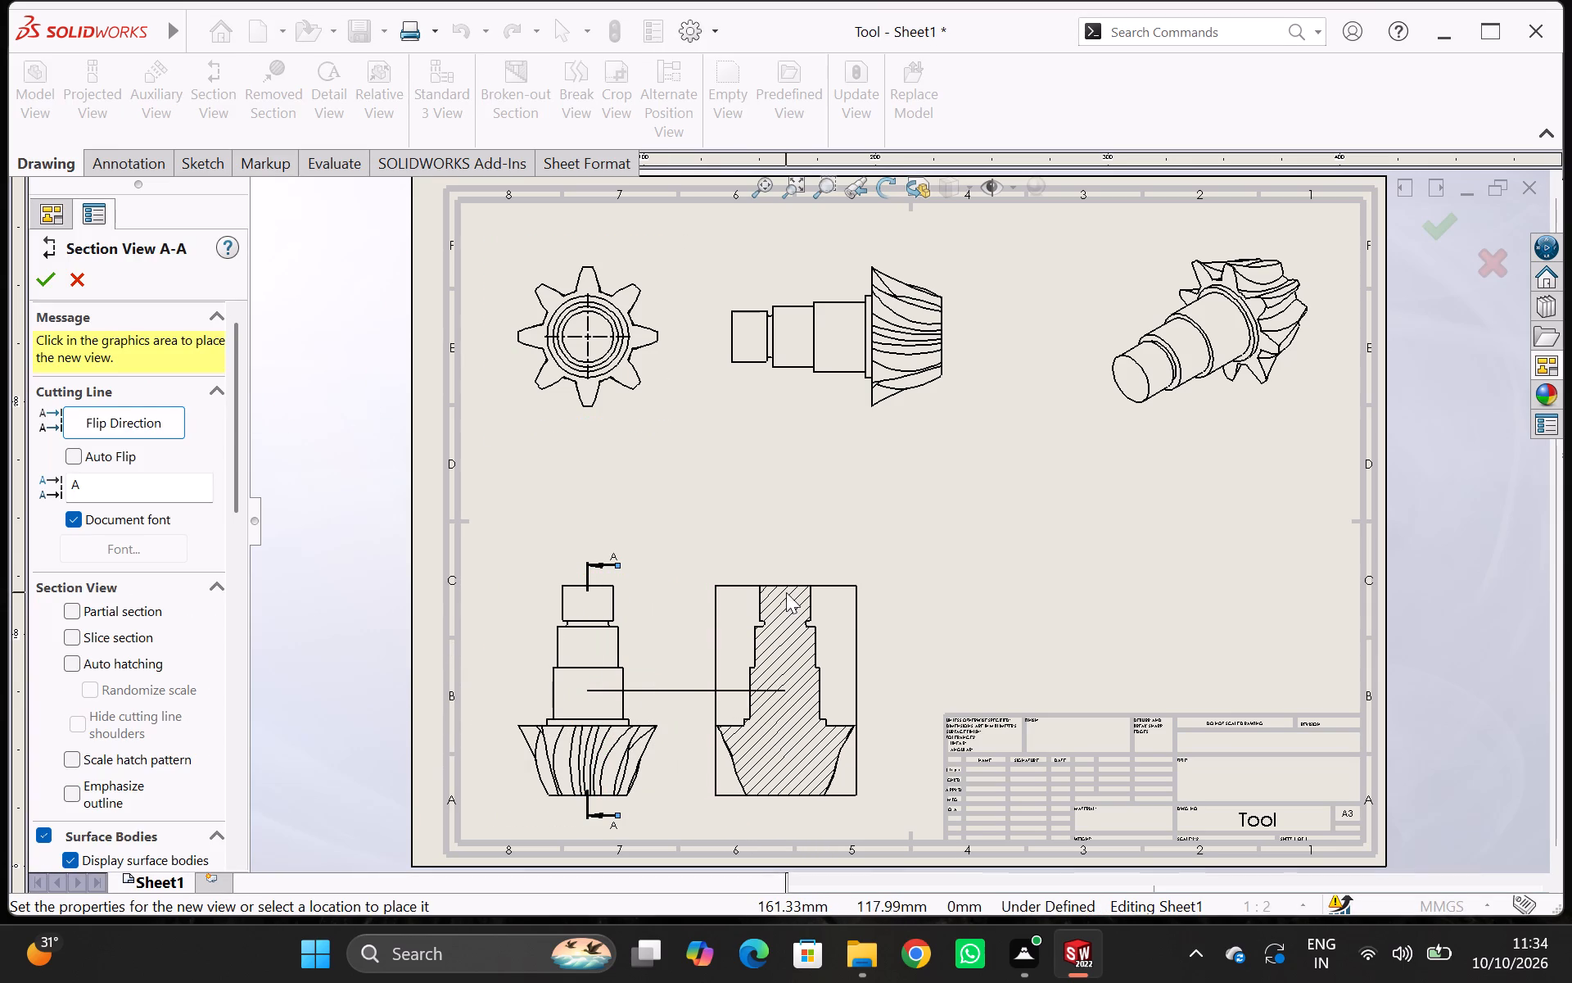
{"action": "left_click", "coordinate": [791, 548]}
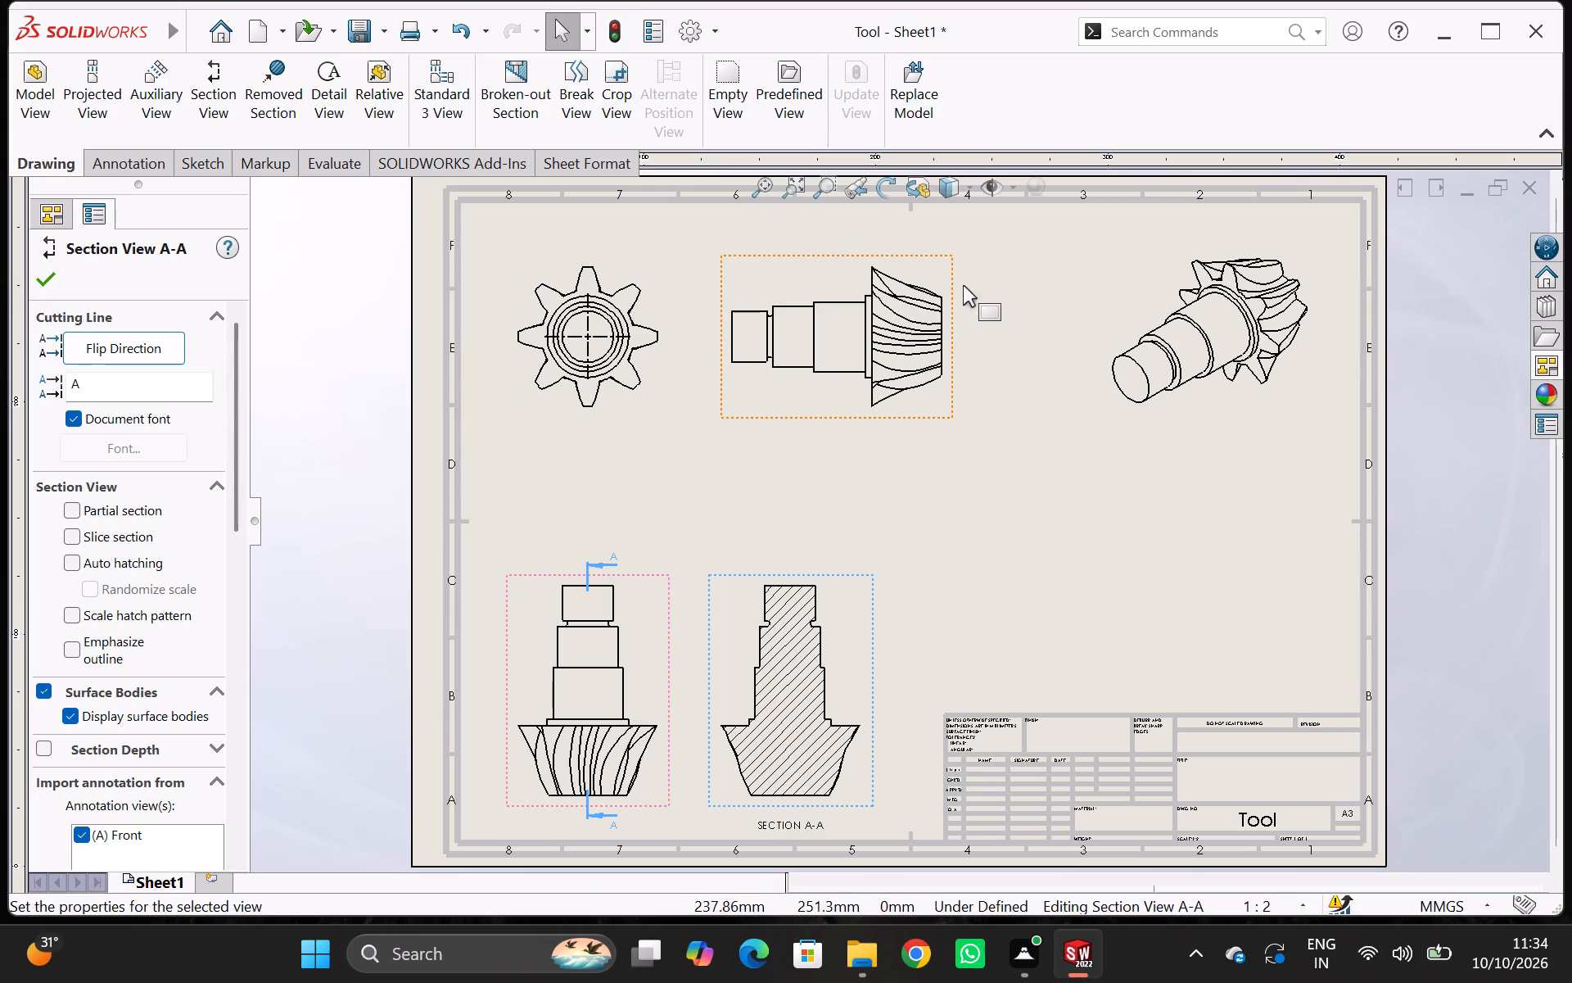
Create section view B-B with a vertical cutting line through the gear in the horizontal side view, placed beside that view.
{"action": "left_click", "coordinate": [228, 104]}
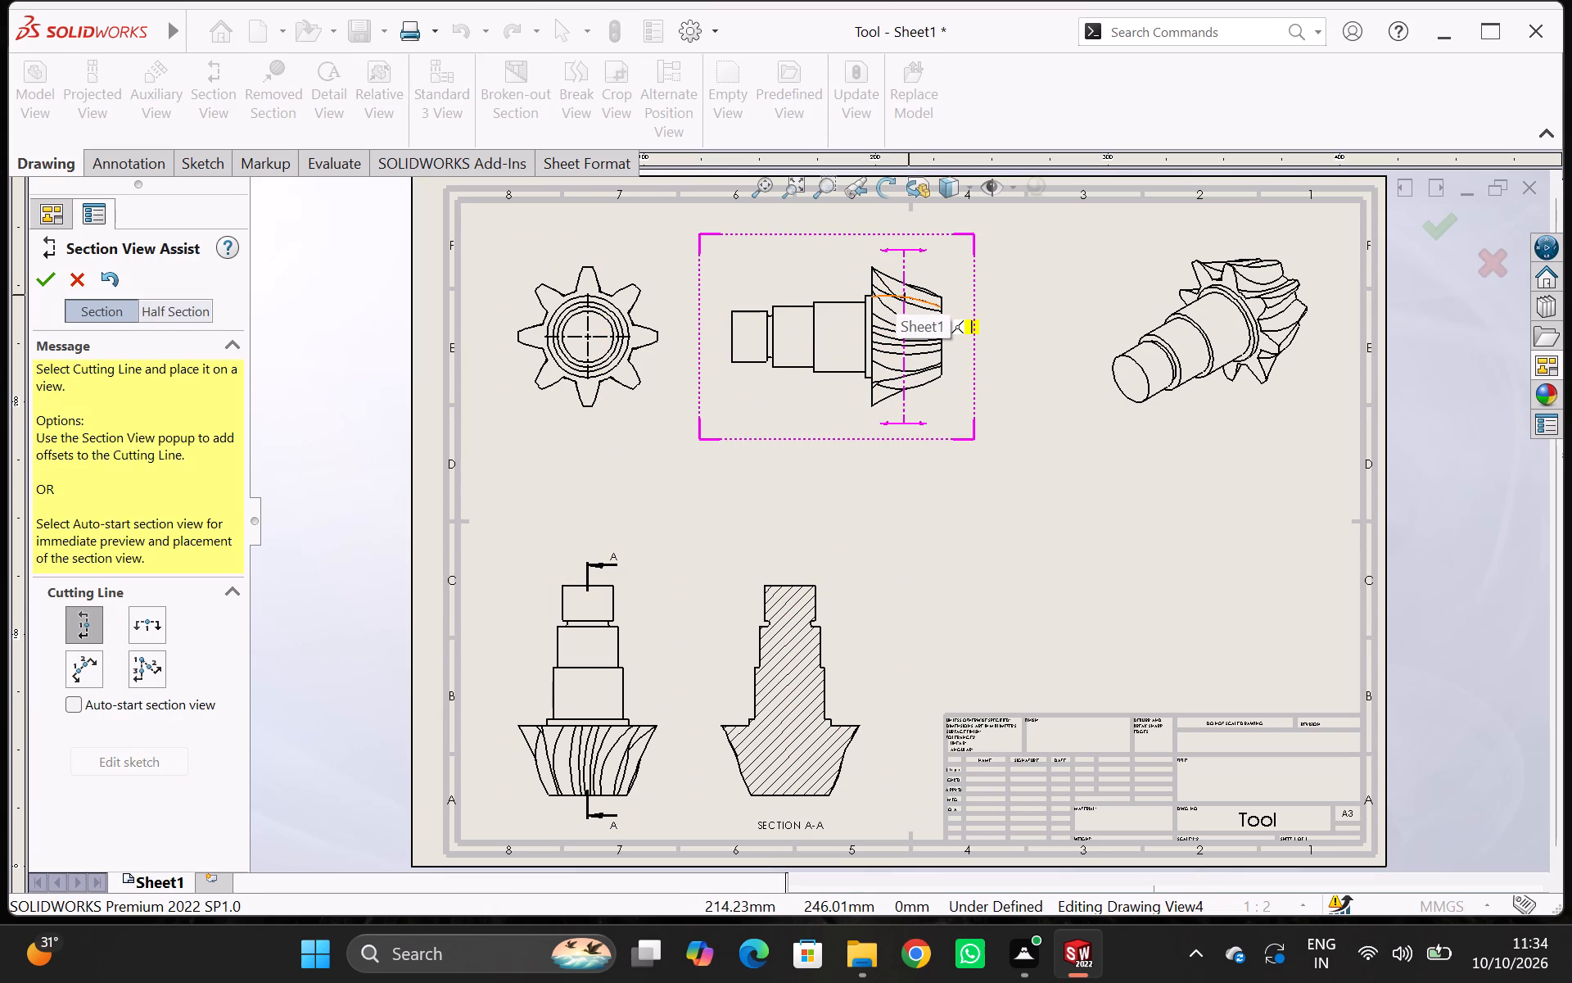
{"action": "left_click", "coordinate": [909, 295]}
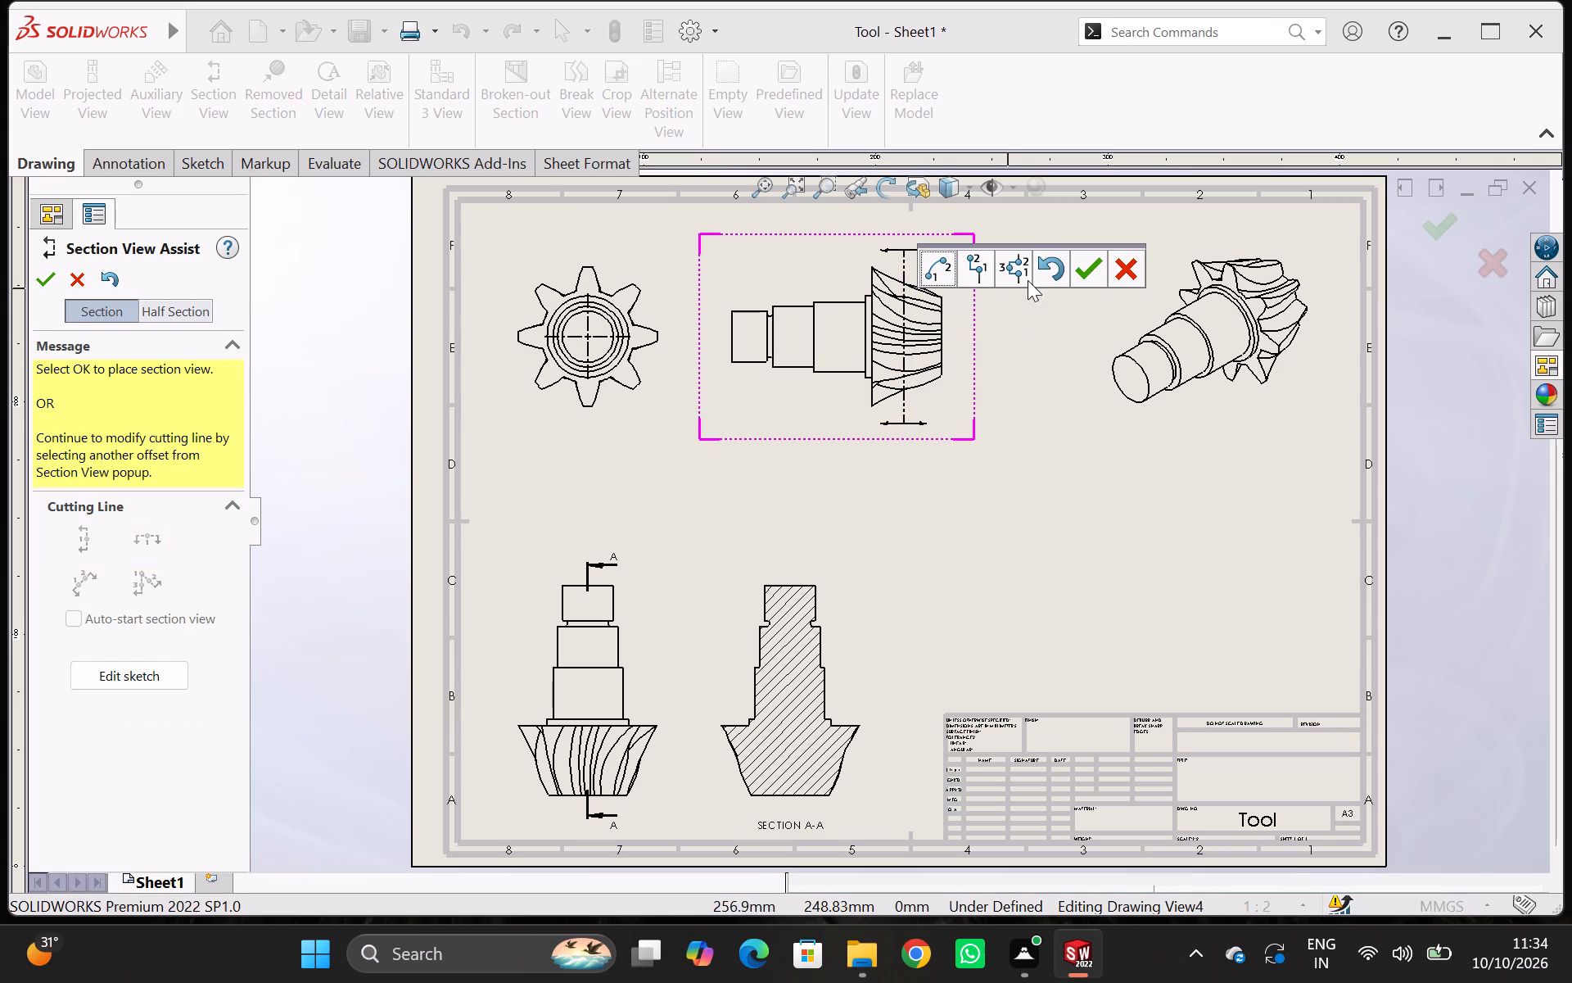
{"action": "left_click", "coordinate": [1091, 279]}
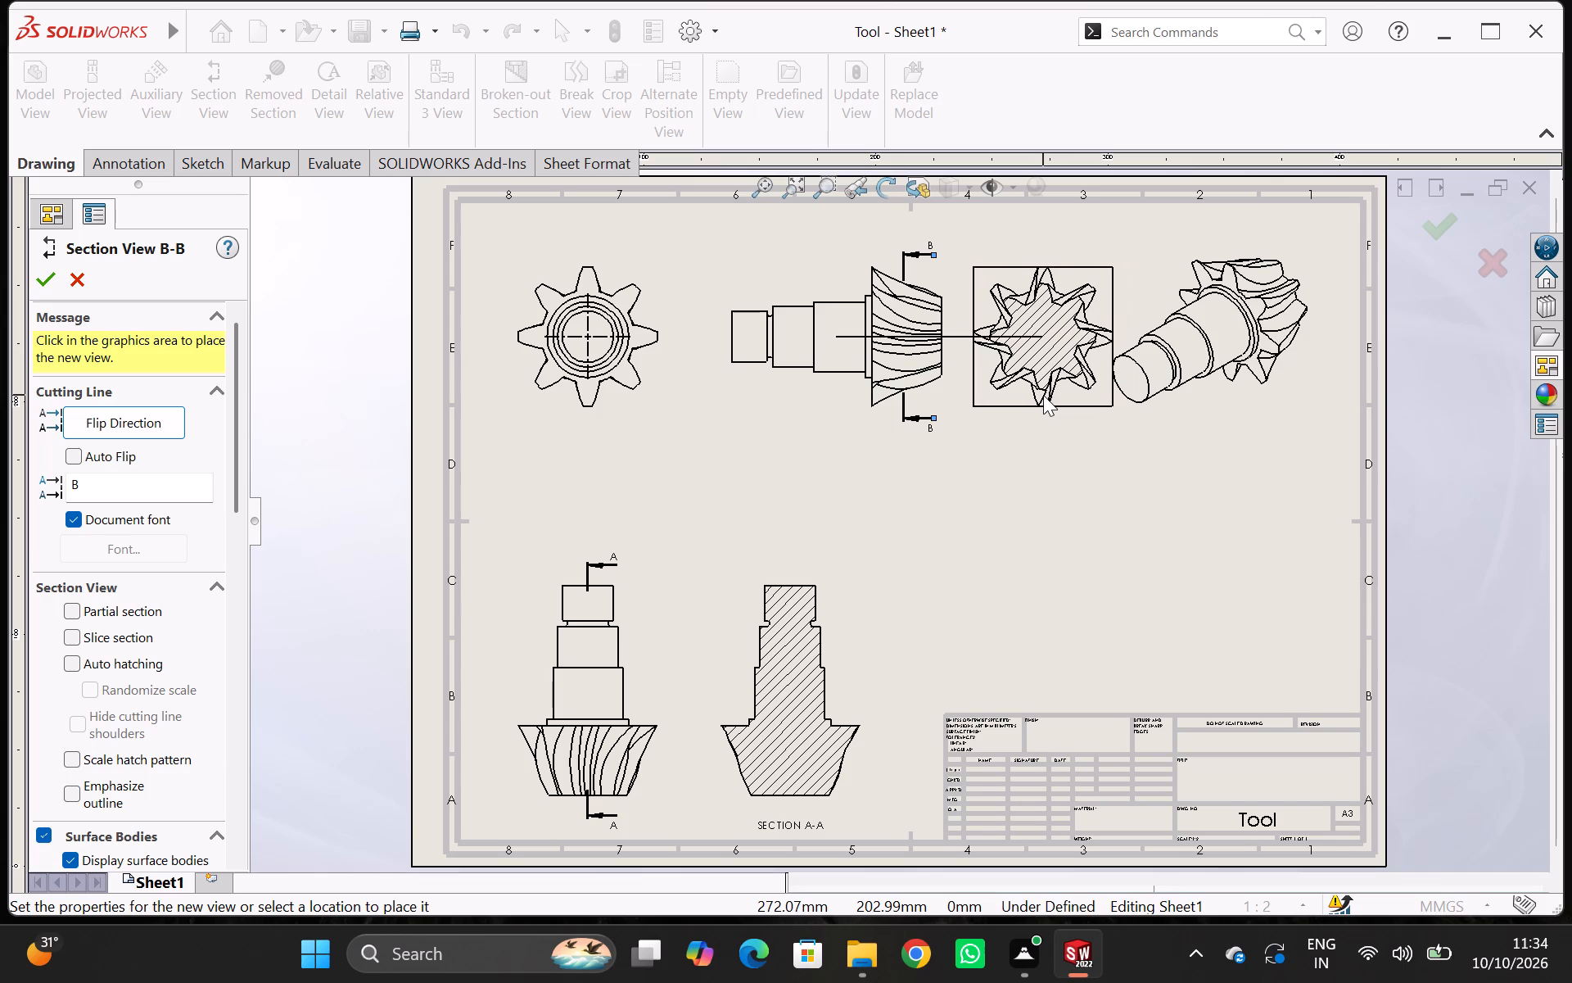
{"action": "left_click", "coordinate": [1034, 398]}
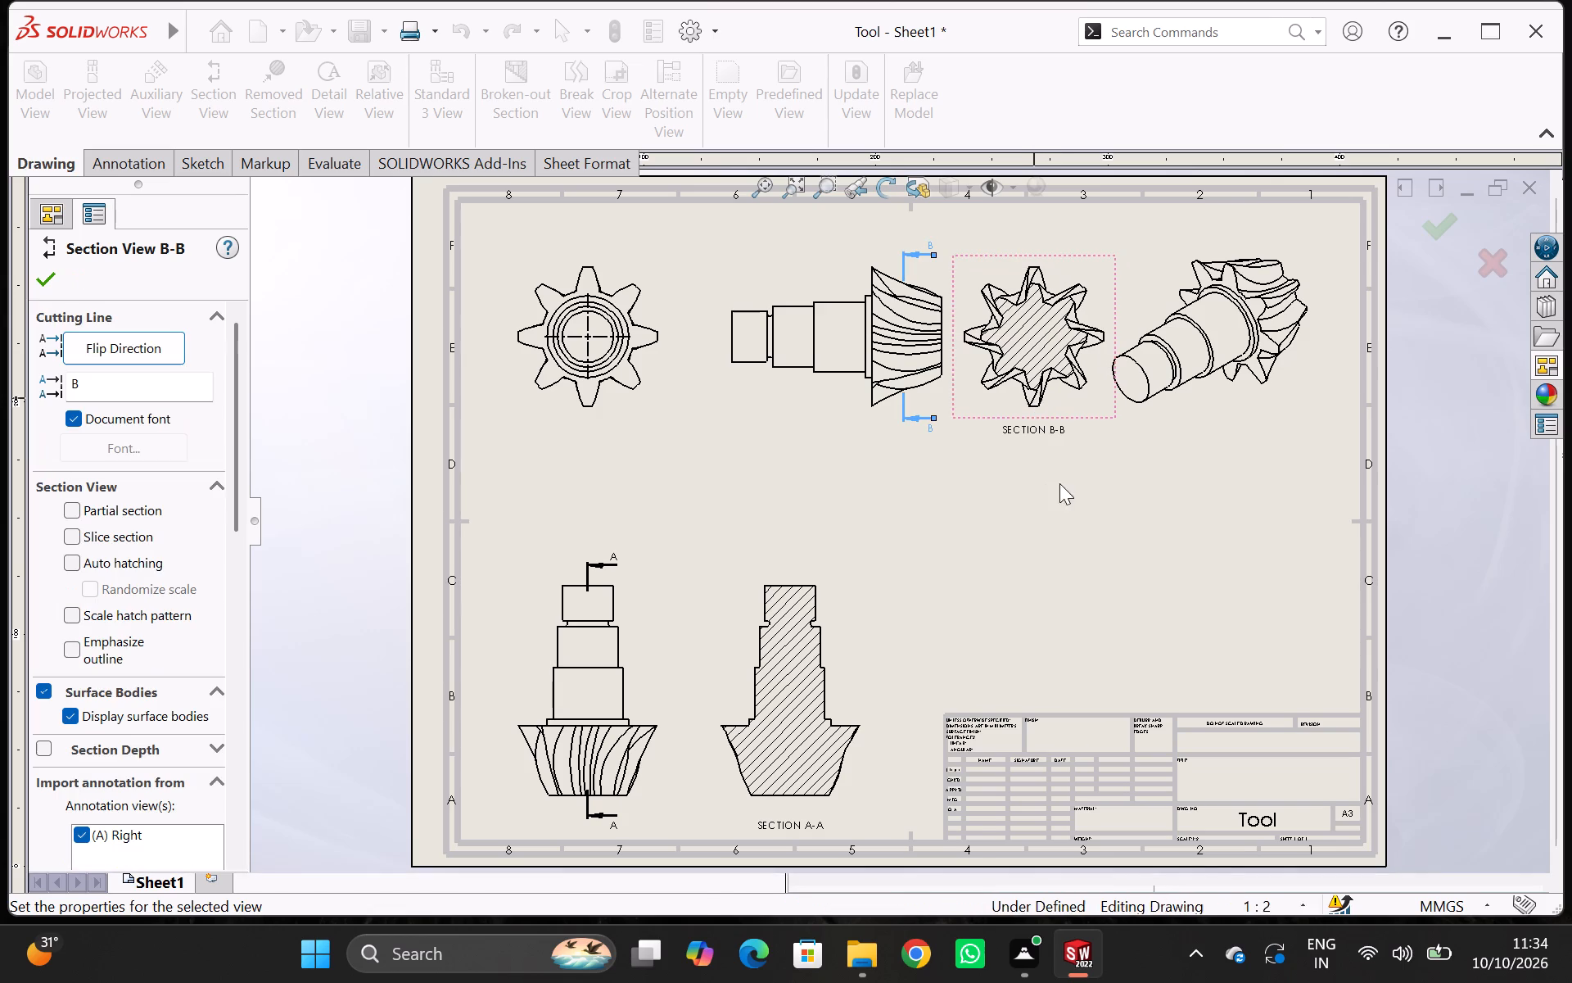
Move the pictorial view down to above the title block and shift section B-B farther from its parent side view.
{"action": "left_click_drag", "start_coordinate": [1335, 341], "coordinate": [1318, 499]}
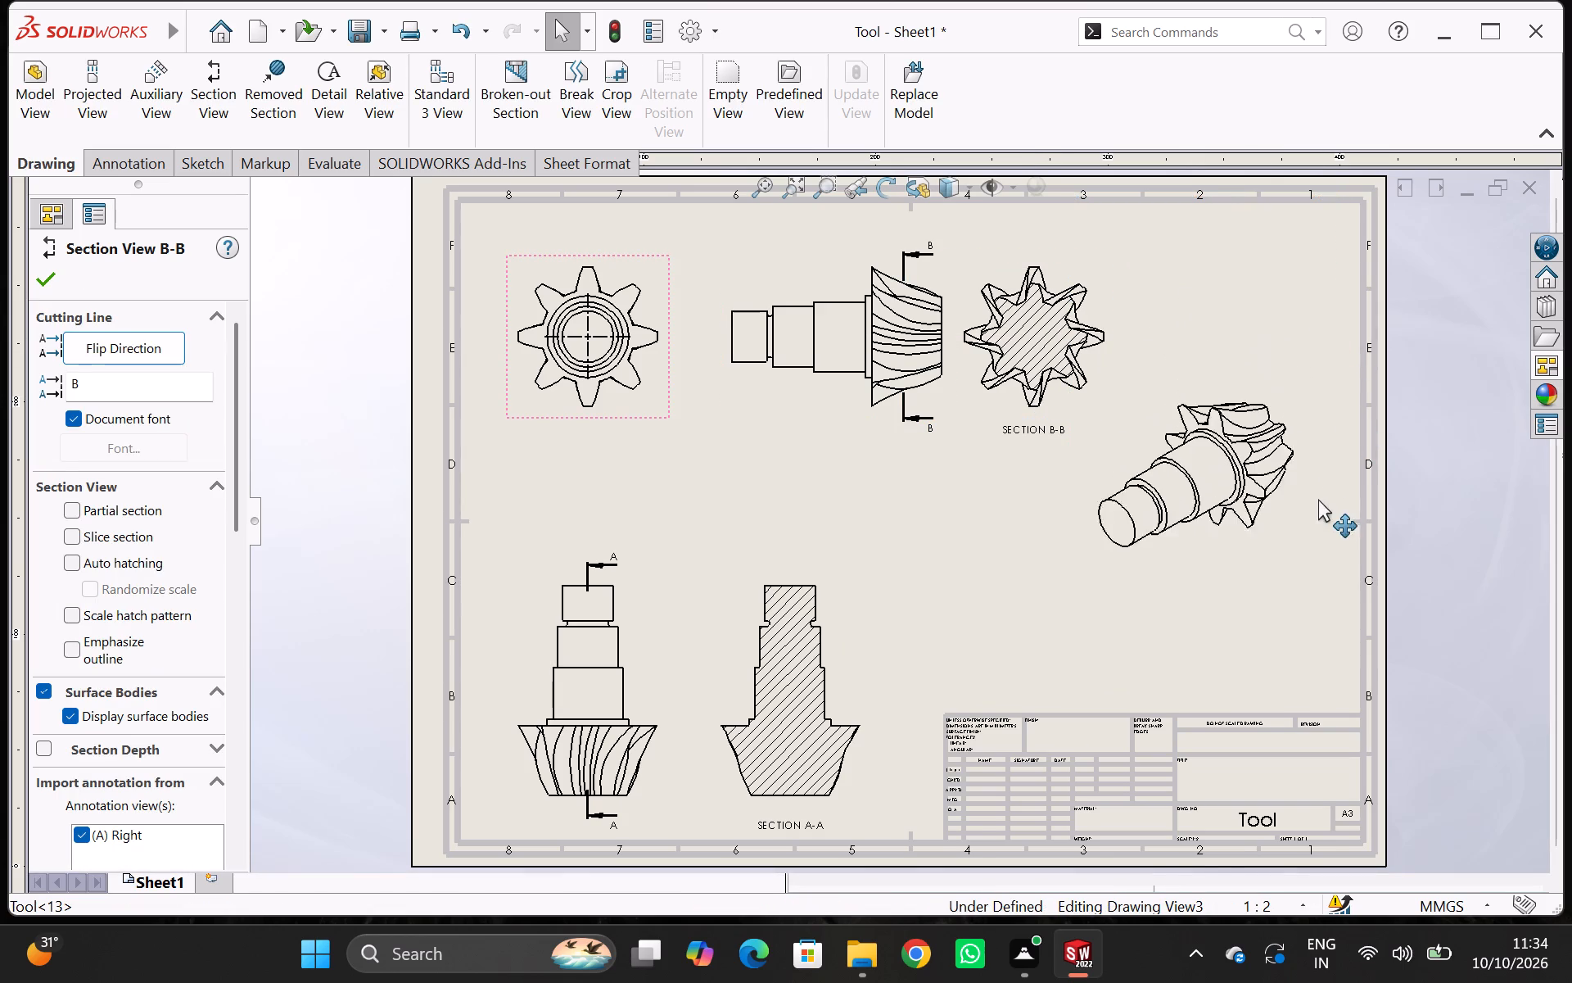
{"action": "left_click_drag", "start_coordinate": [1318, 499], "coordinate": [1320, 549]}
{"action": "left_click_drag", "start_coordinate": [1109, 302], "coordinate": [1203, 302]}
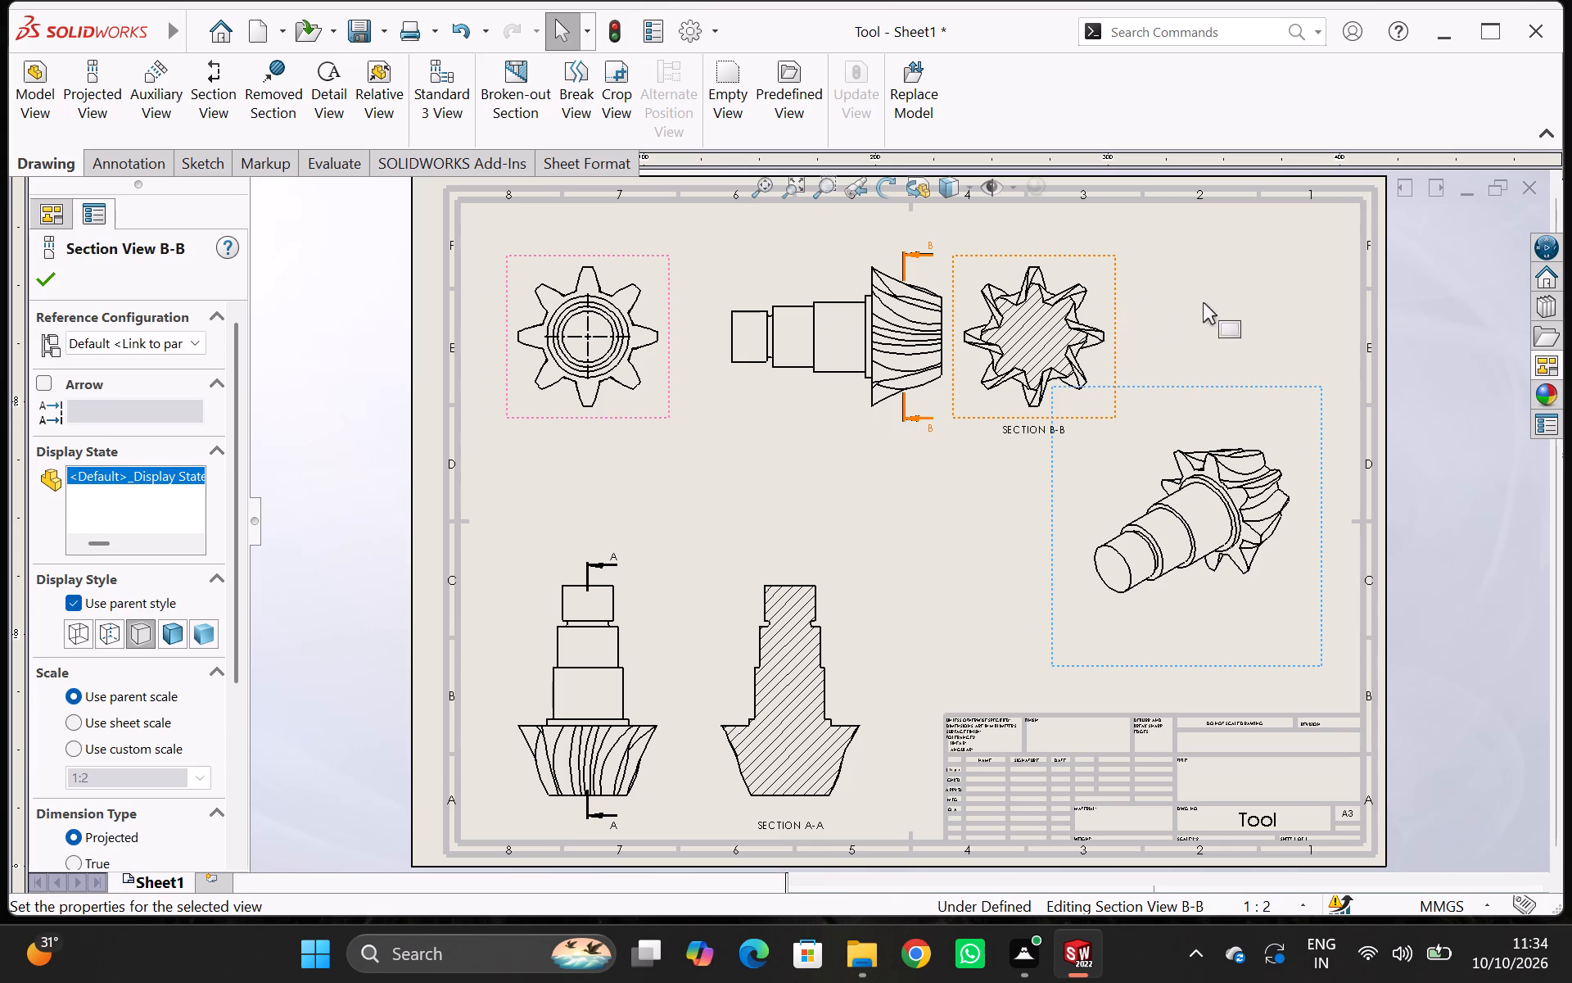
{"action": "left_click_drag", "start_coordinate": [1203, 302], "coordinate": [1204, 302]}
{"action": "left_click_drag", "start_coordinate": [1118, 313], "coordinate": [1202, 312]}
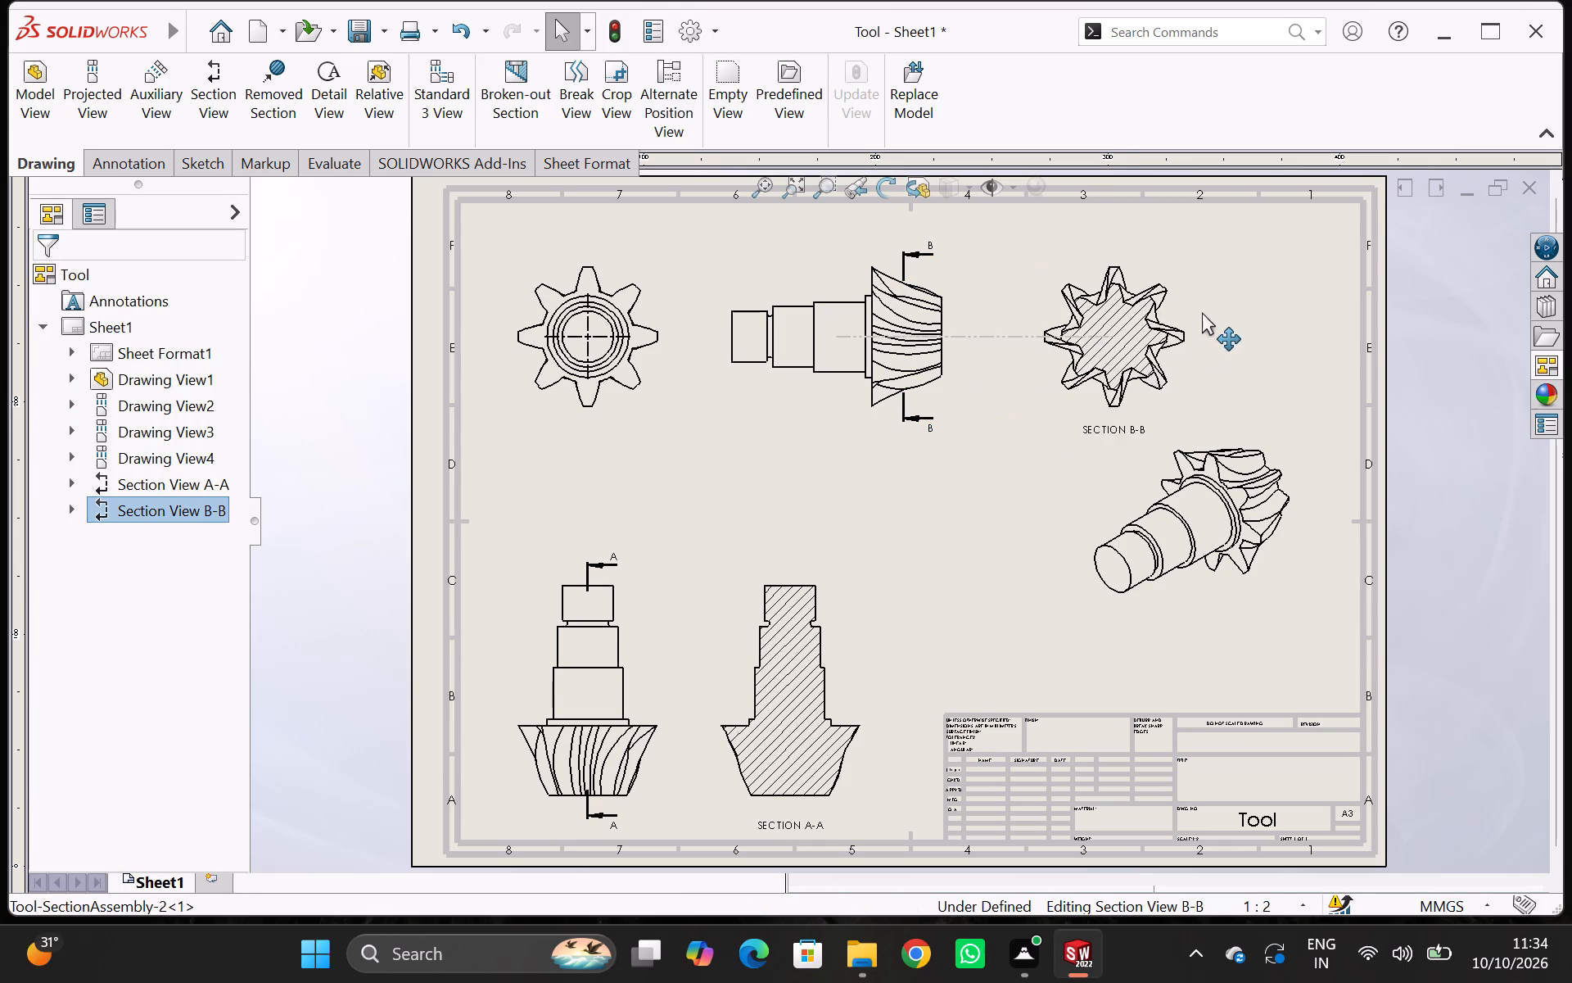
{"action": "left_click_drag", "start_coordinate": [1202, 312], "coordinate": [1244, 306]}
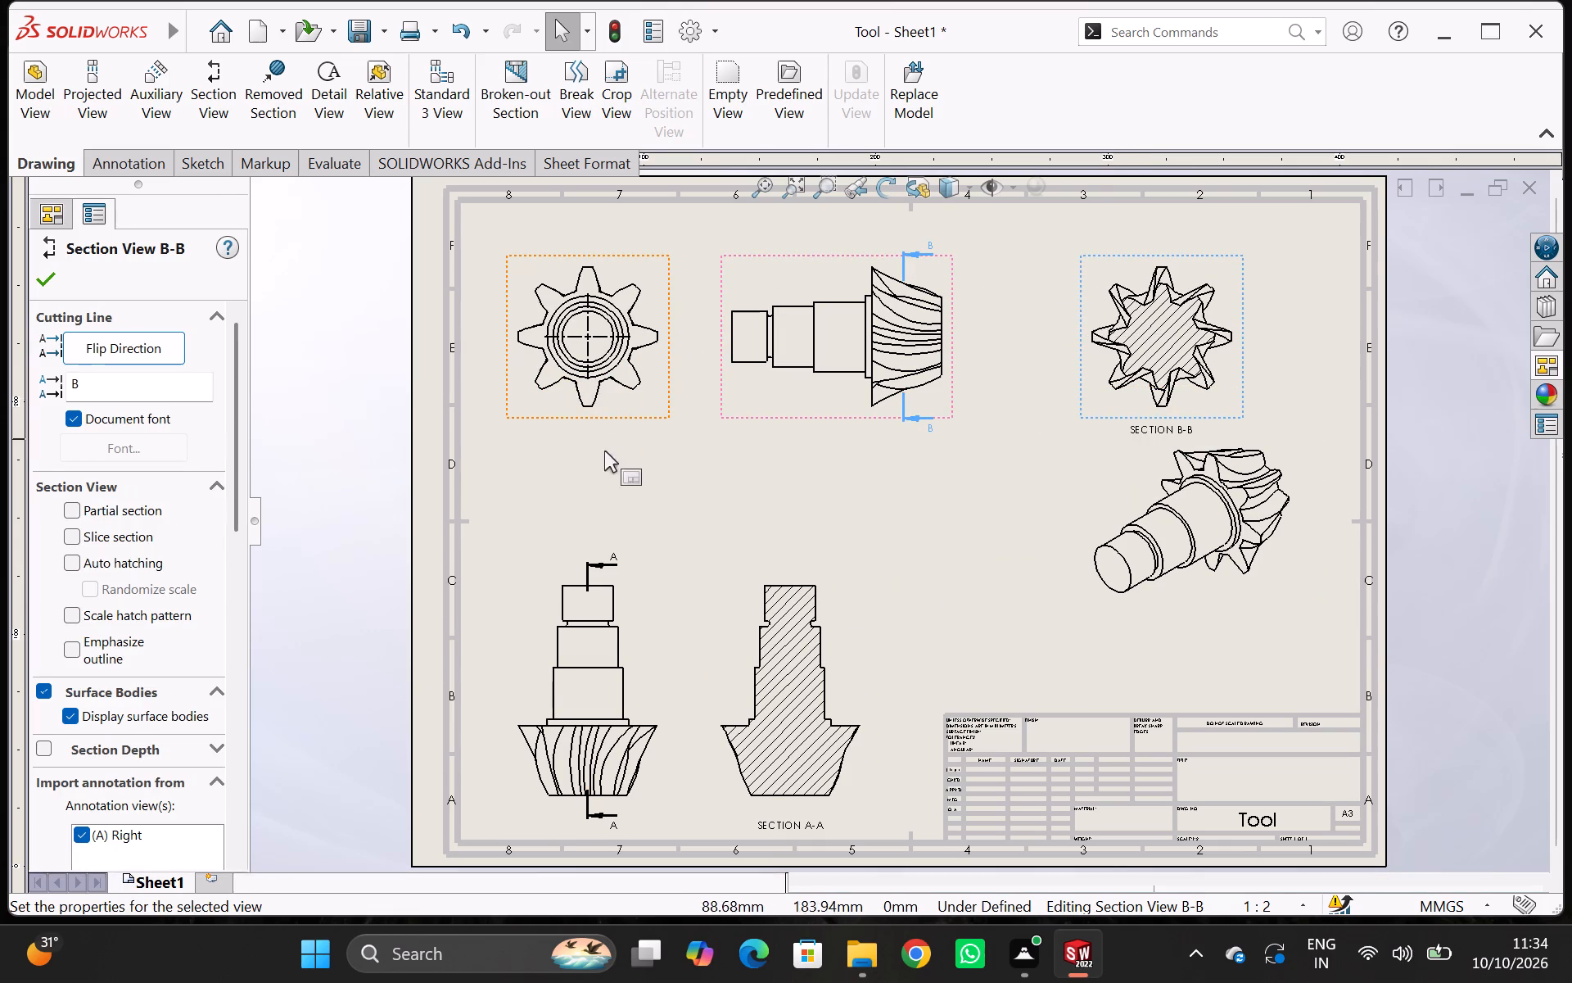
{"action": "left_click", "coordinate": [681, 481]}
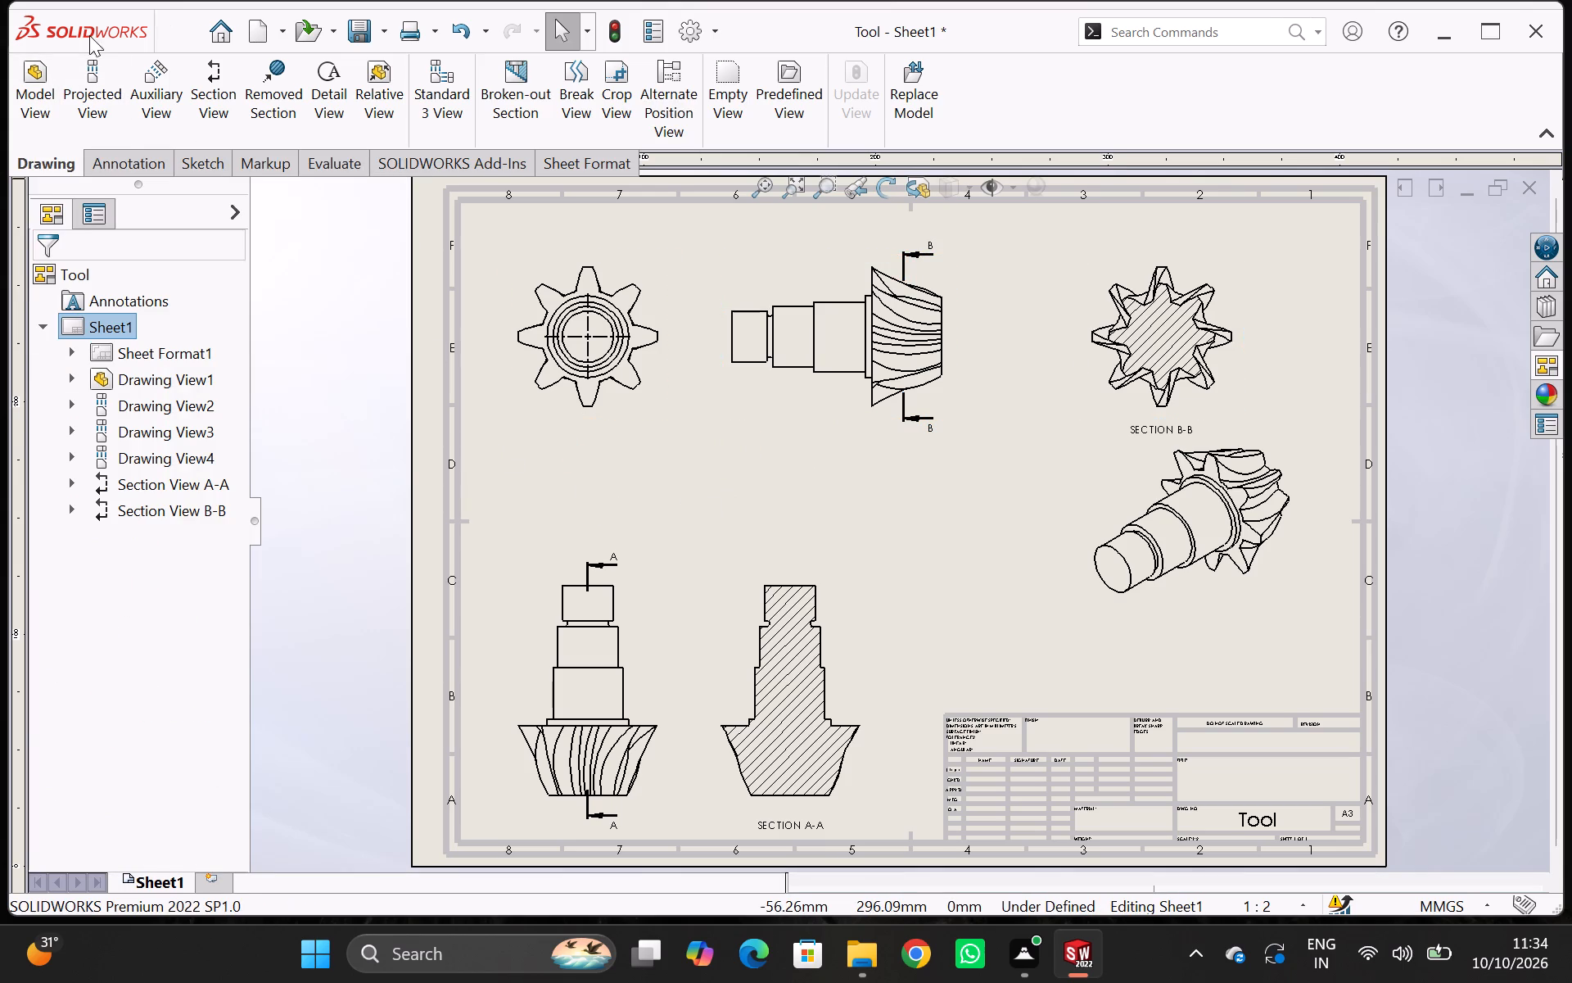
Add Smart Dimensions for the small end cylinder's length and the adjoining groove's radius in the horizontal side view.
{"action": "left_click", "coordinate": [34, 89]}
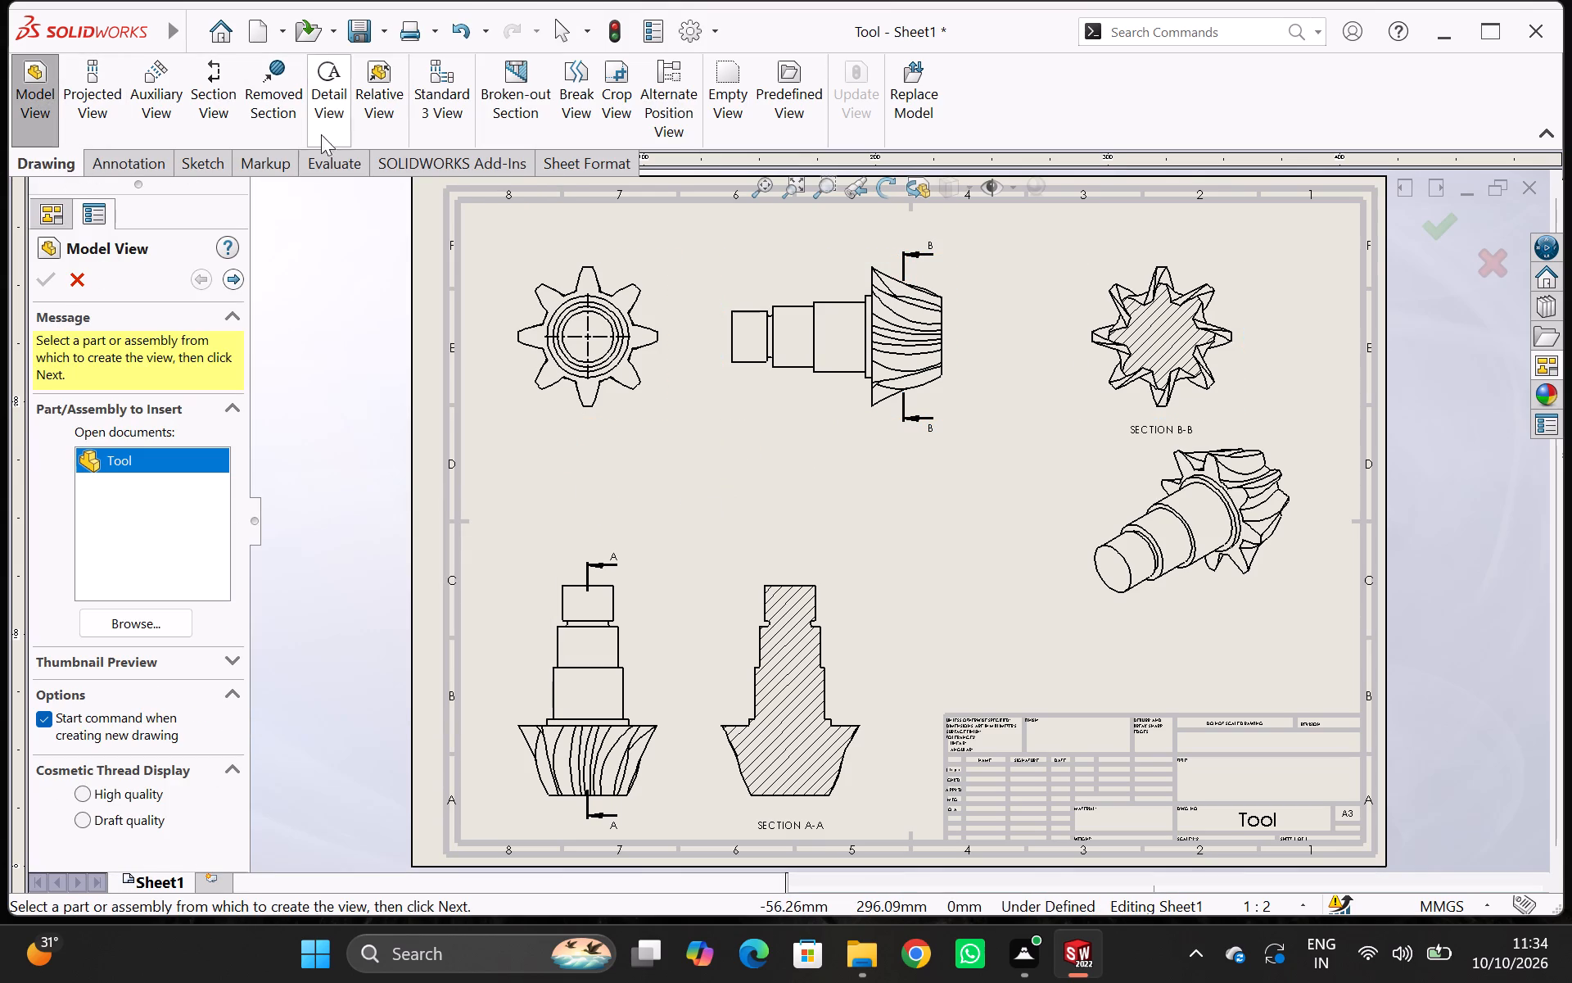
{"action": "left_click", "coordinate": [199, 179]}
{"action": "left_click", "coordinate": [193, 167]}
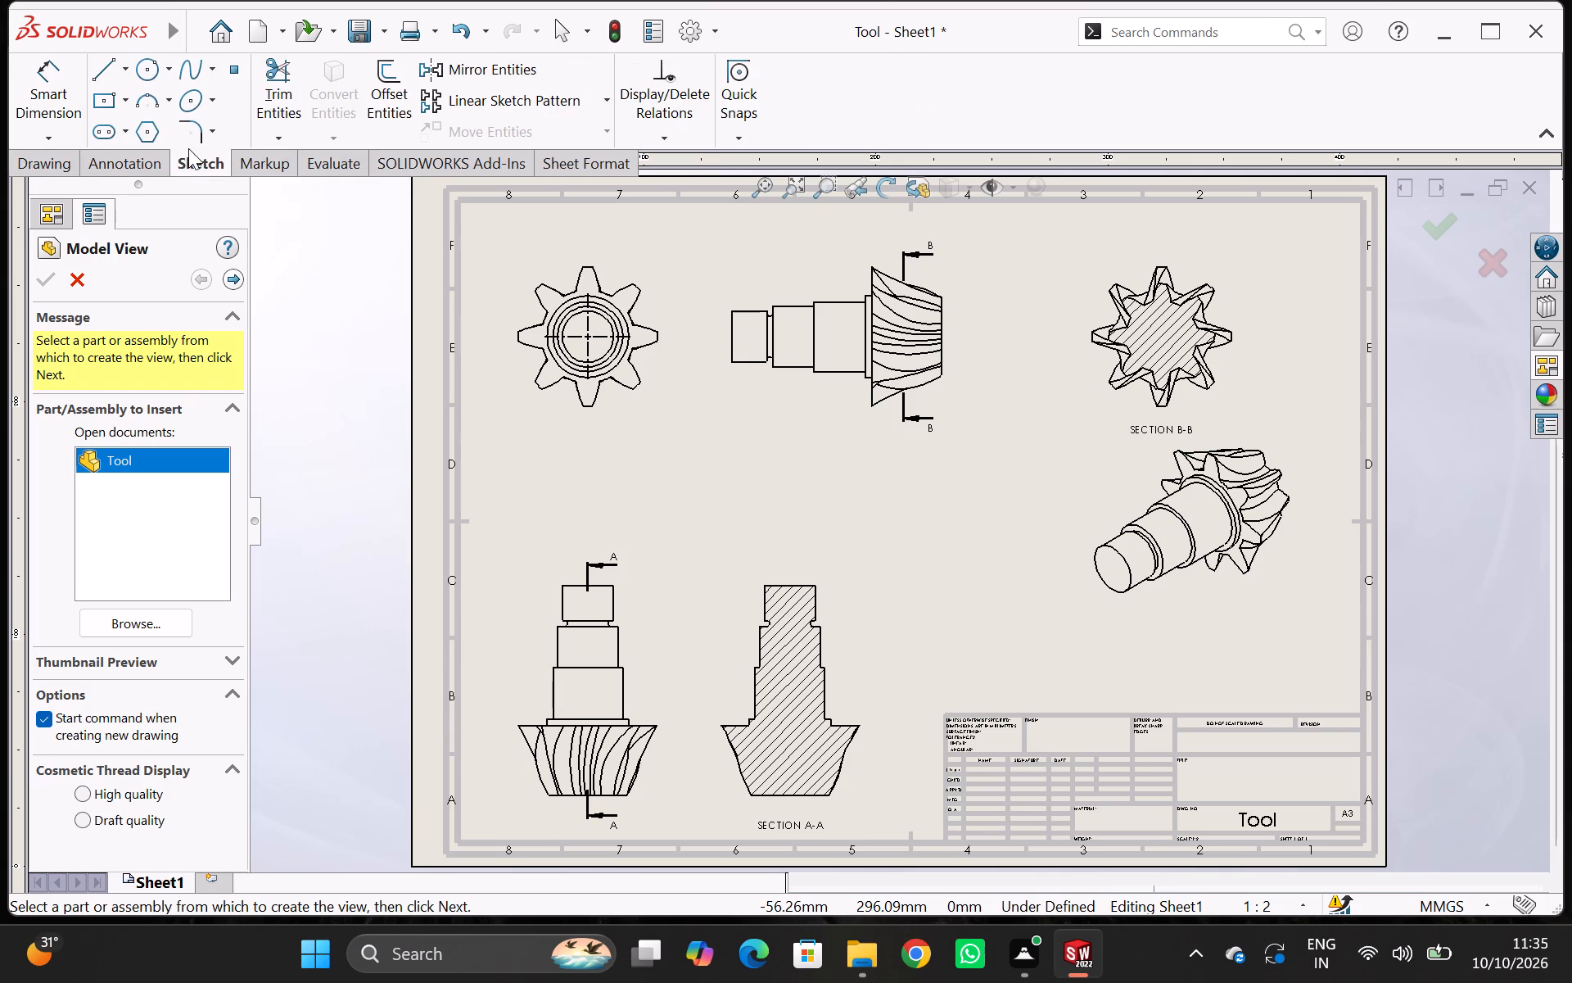
{"action": "left_click", "coordinate": [56, 74]}
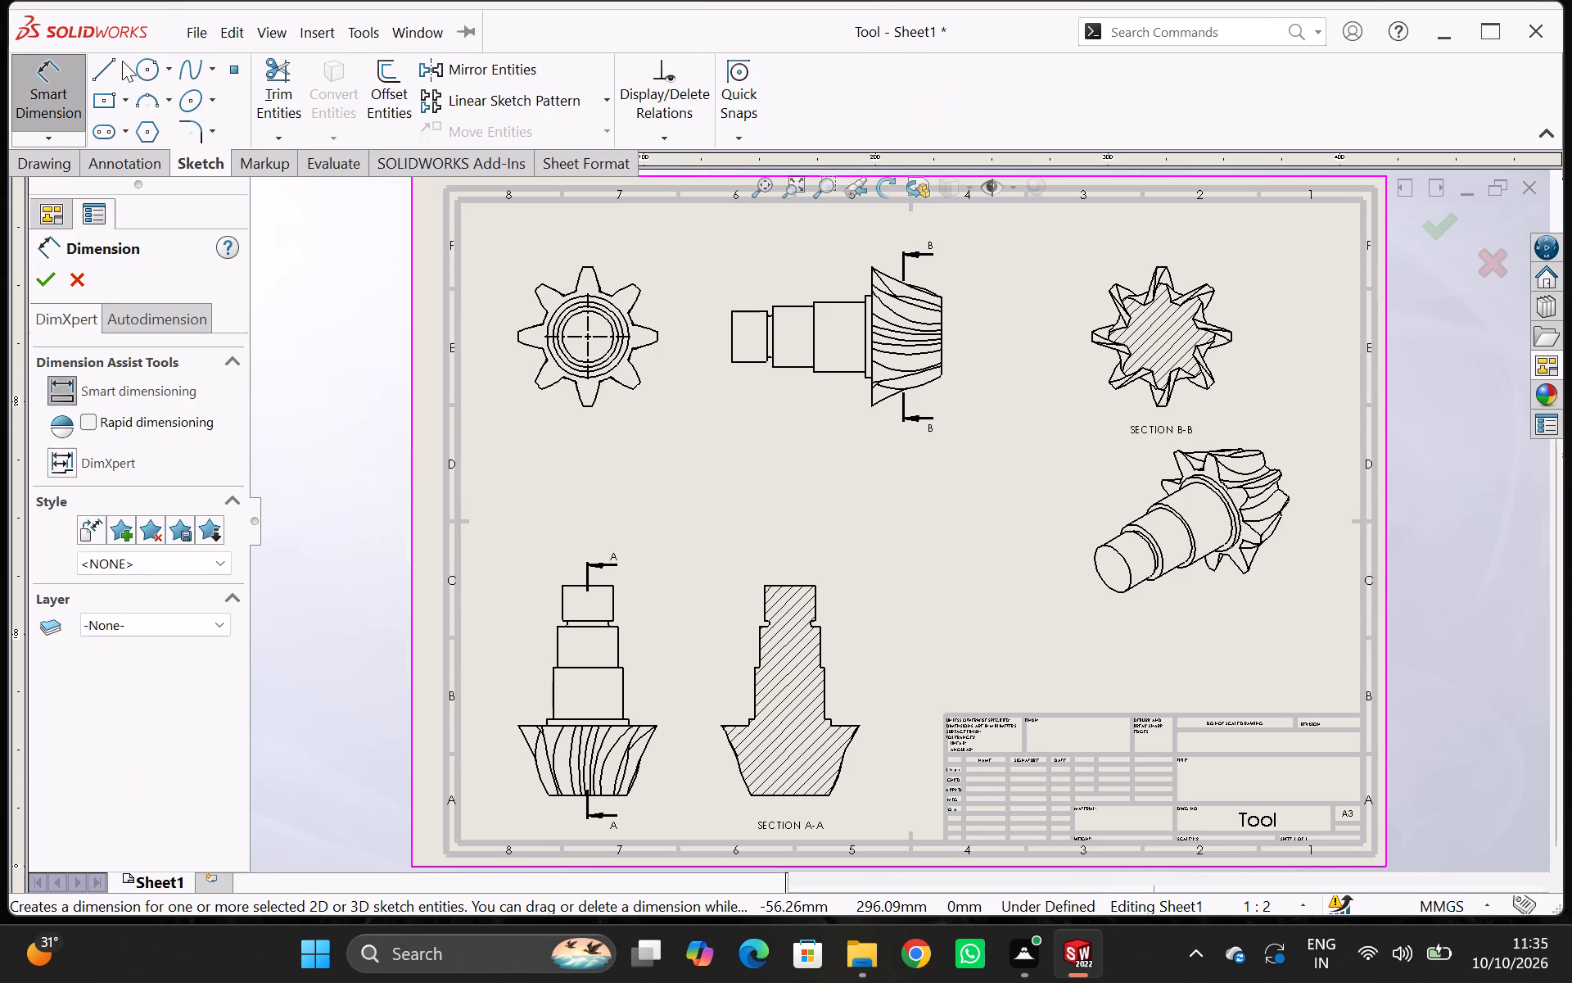
{"action": "left_click", "coordinate": [589, 270]}
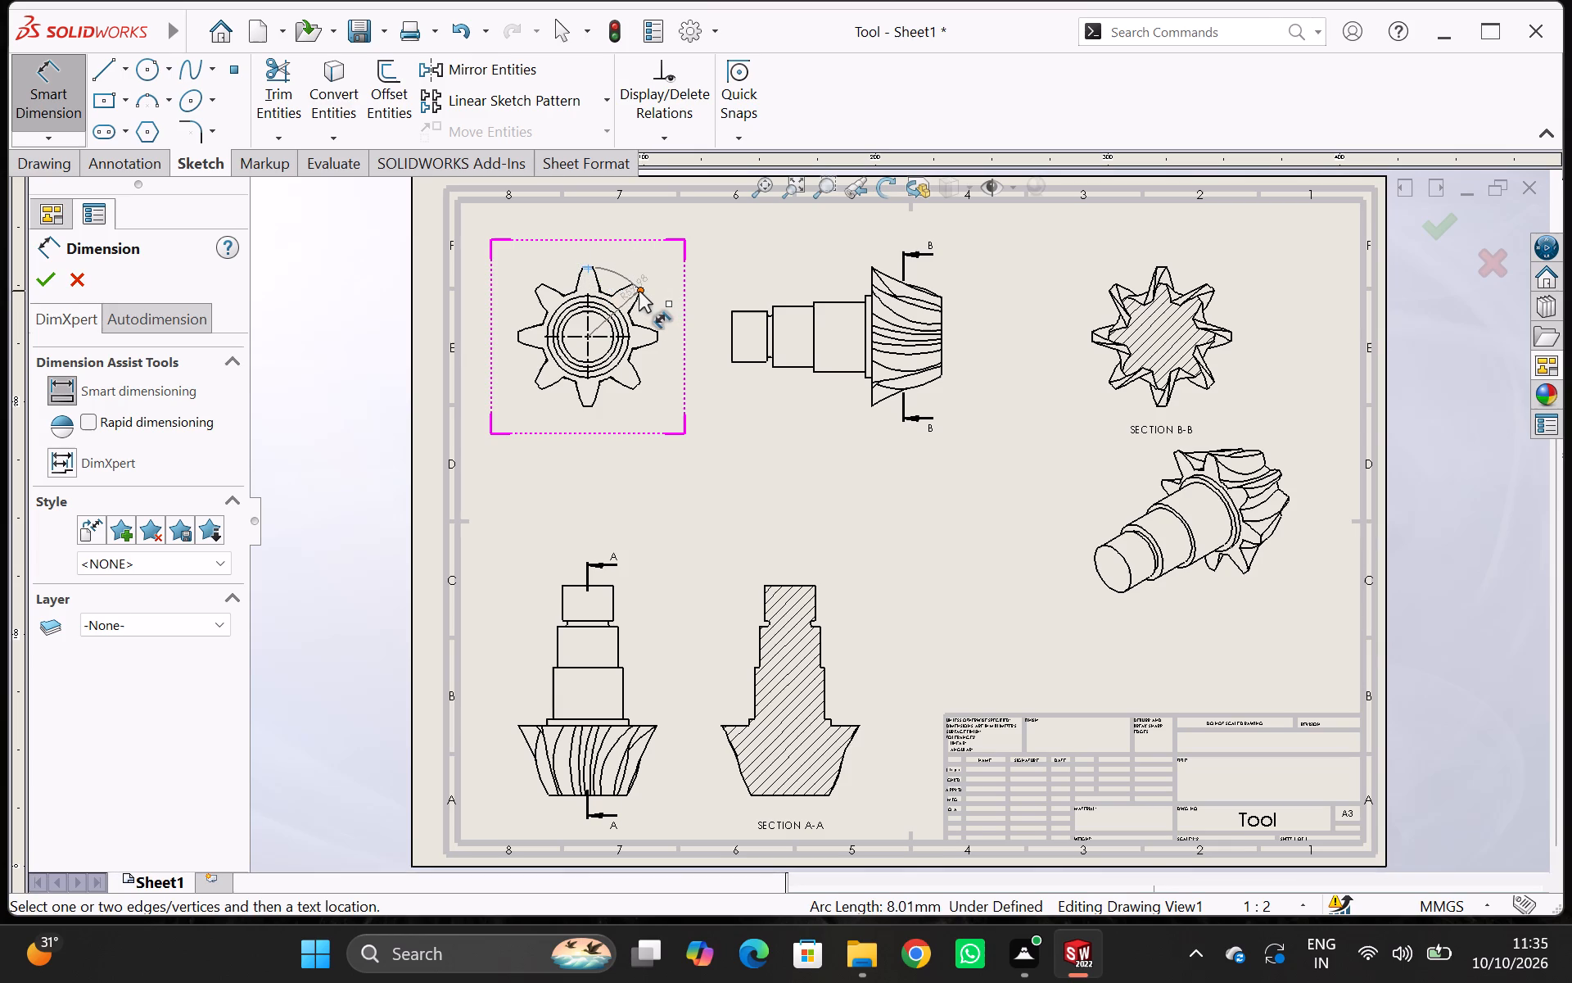
{"action": "key", "text": "Escape"}
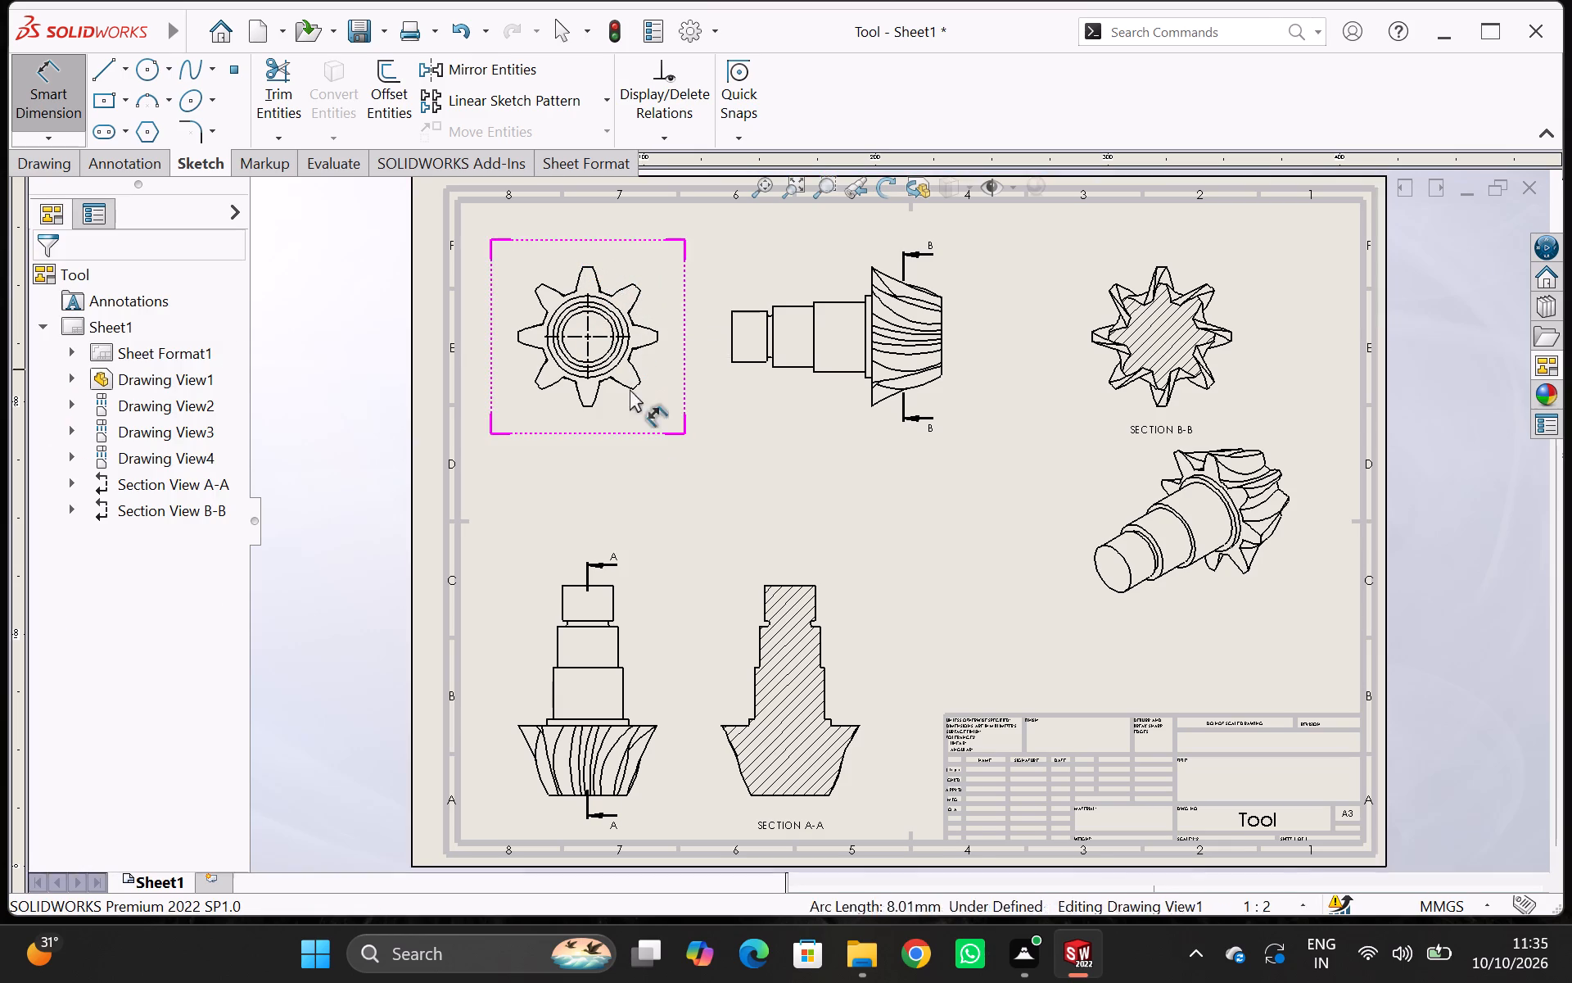
{"action": "left_click", "coordinate": [748, 310]}
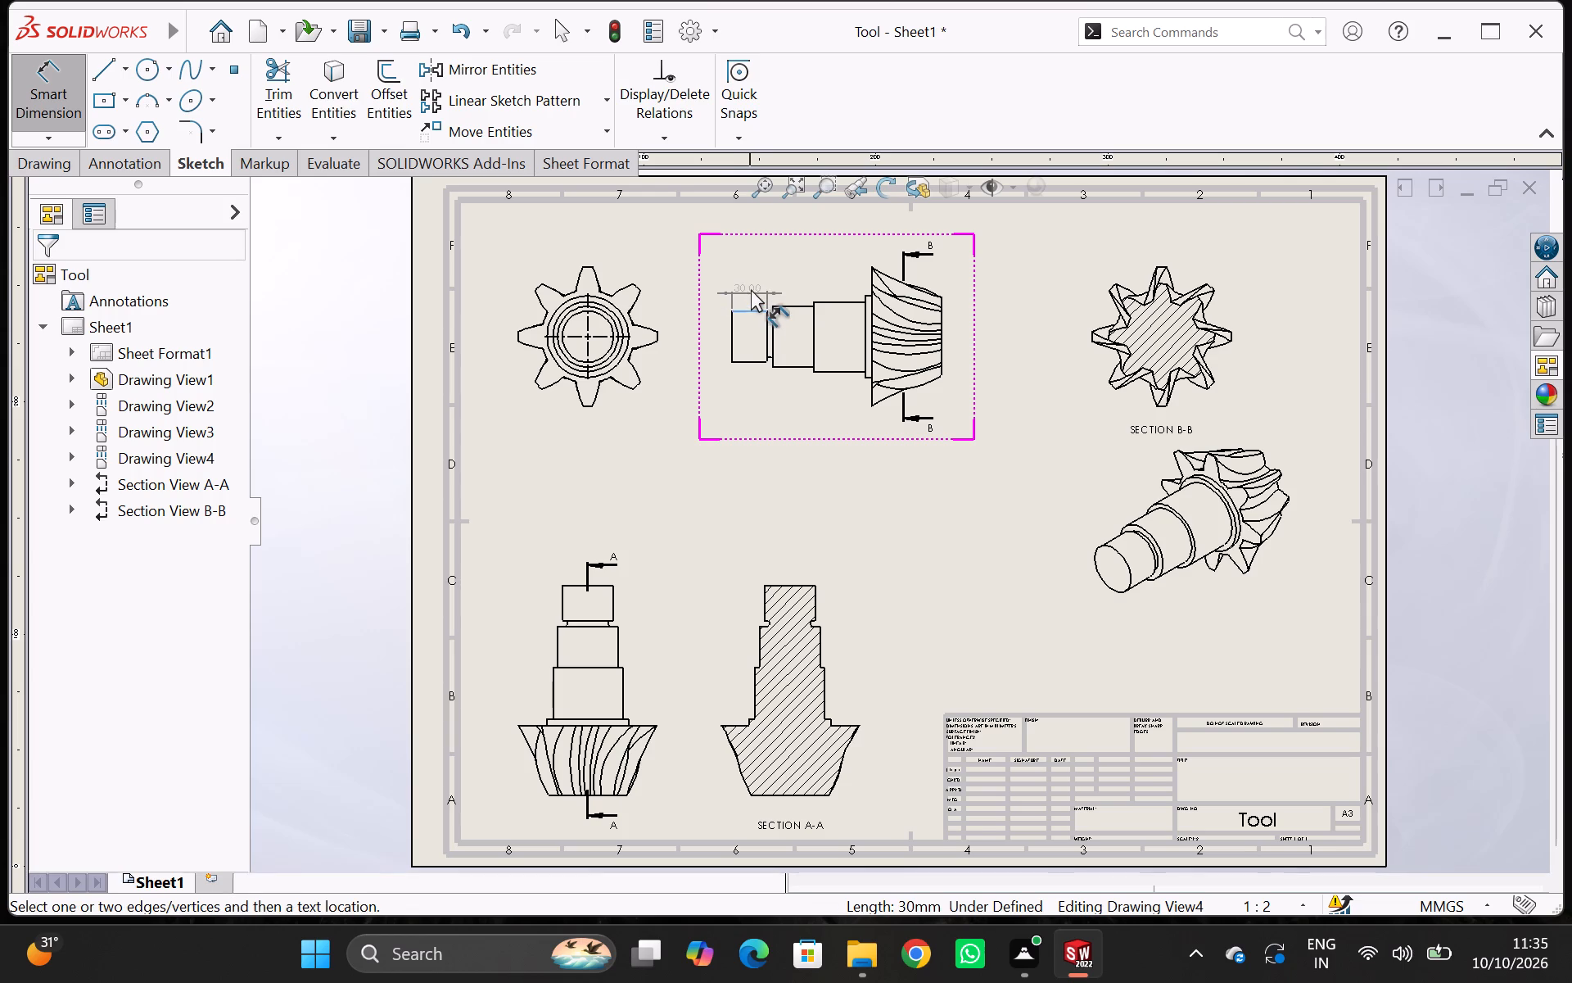
{"action": "left_click", "coordinate": [751, 289]}
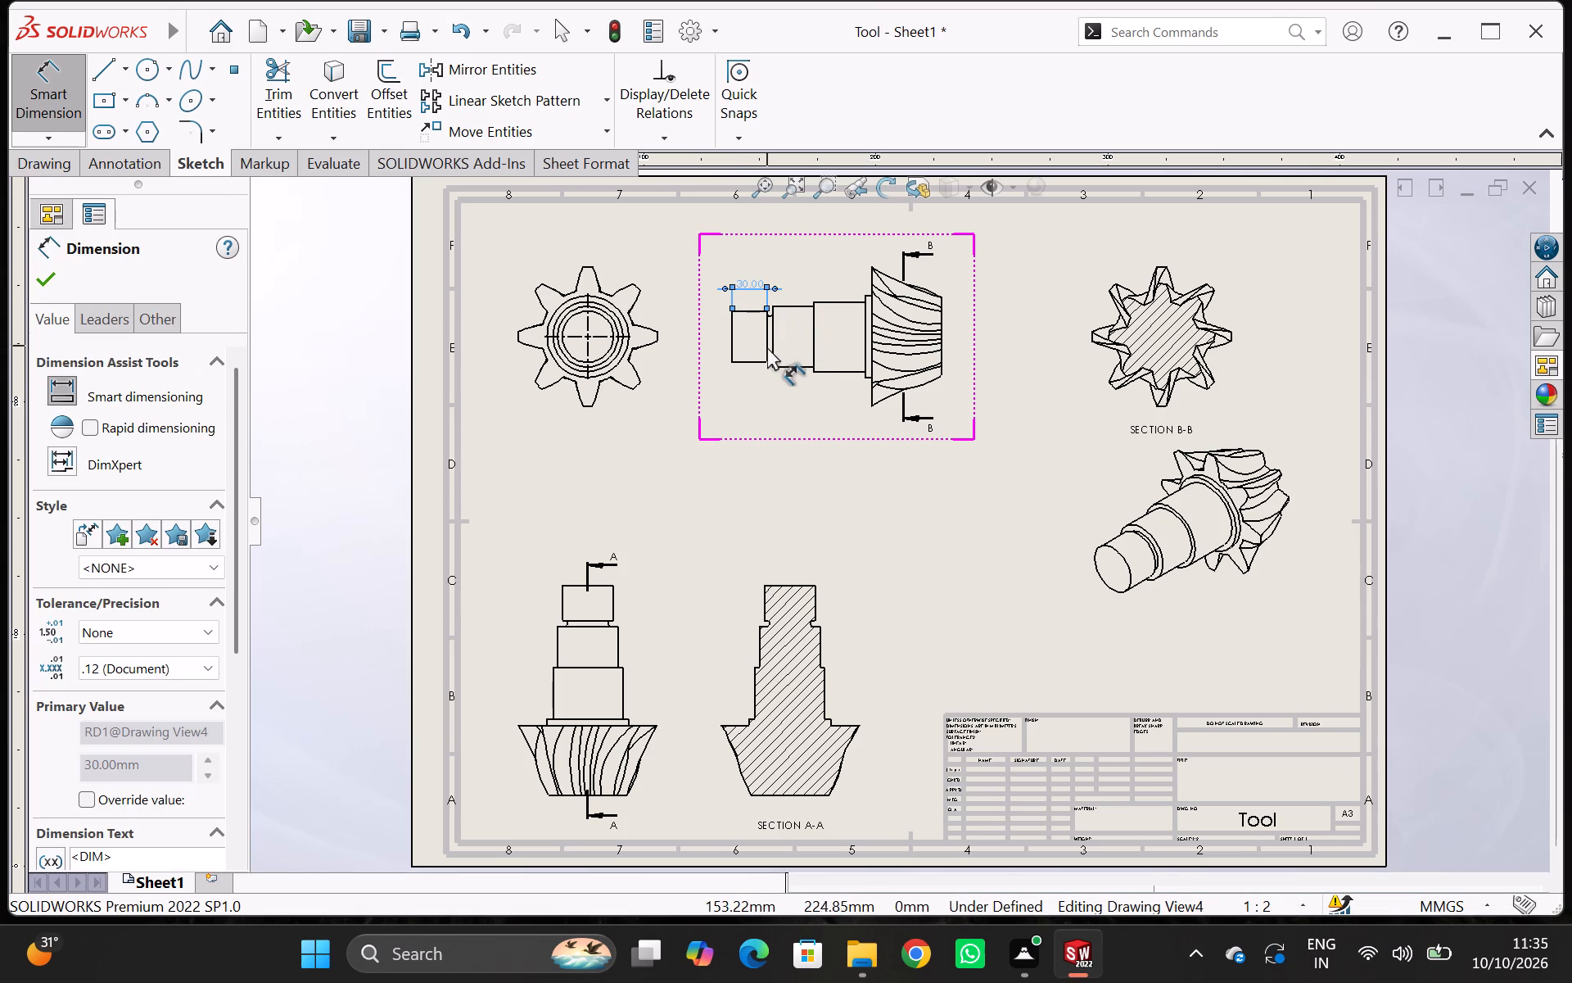
{"action": "scroll", "coordinate": [774, 352], "scroll_direction": "down", "scroll_amount": 5}
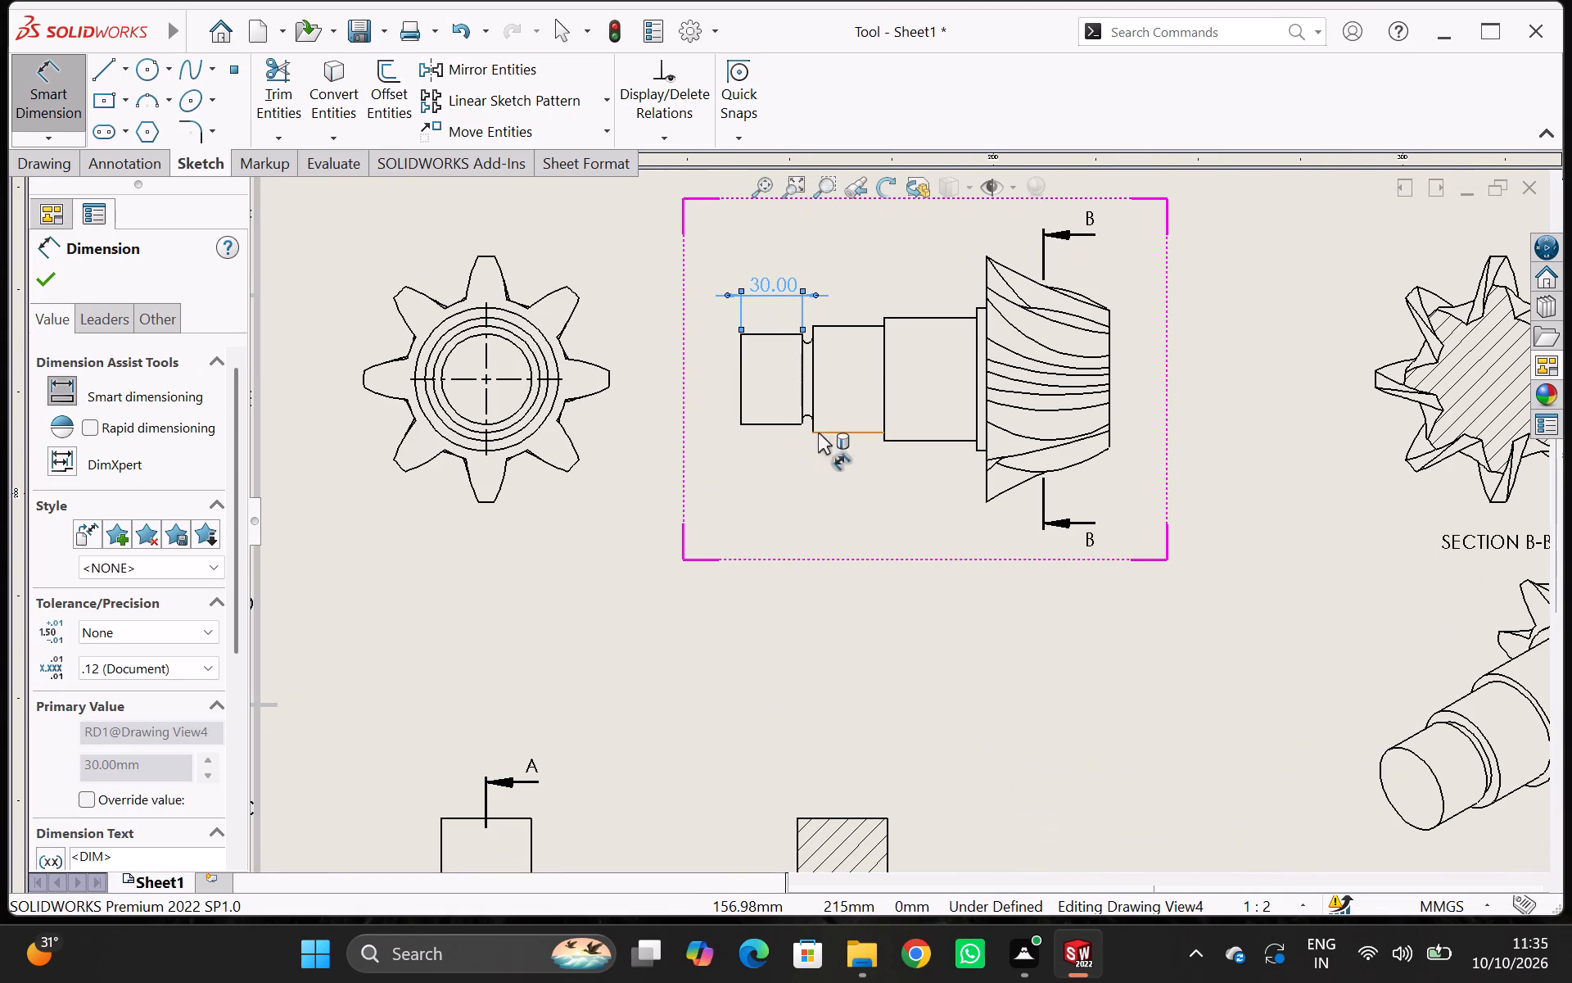
{"action": "left_click", "coordinate": [806, 418]}
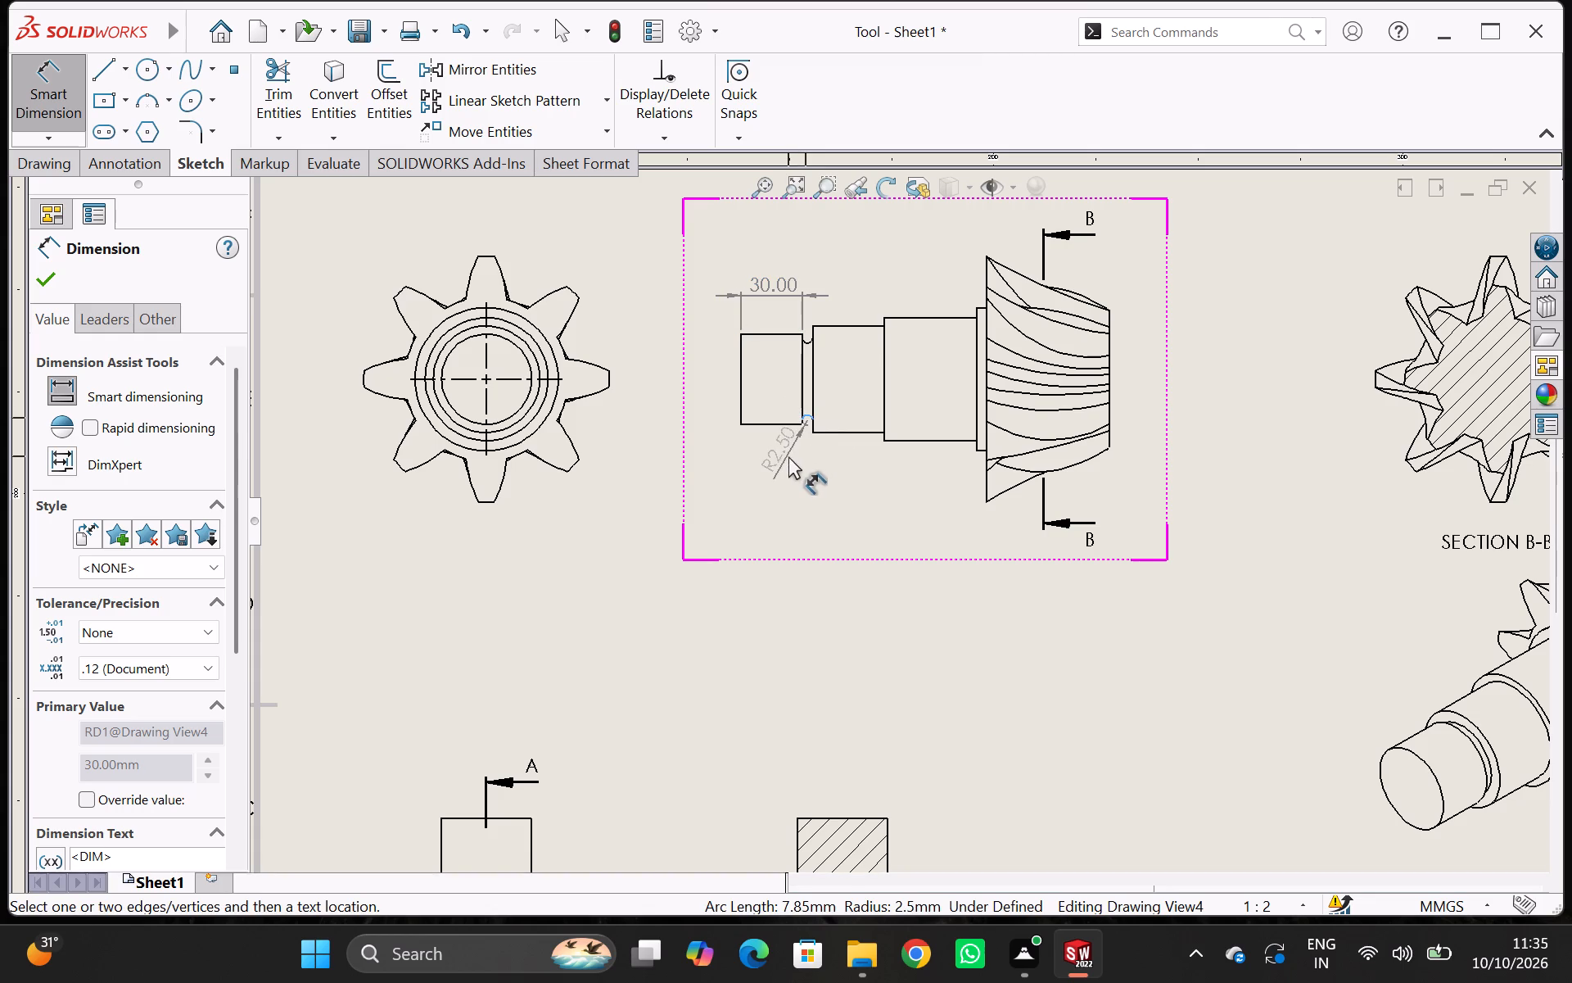
{"action": "left_click", "coordinate": [761, 457]}
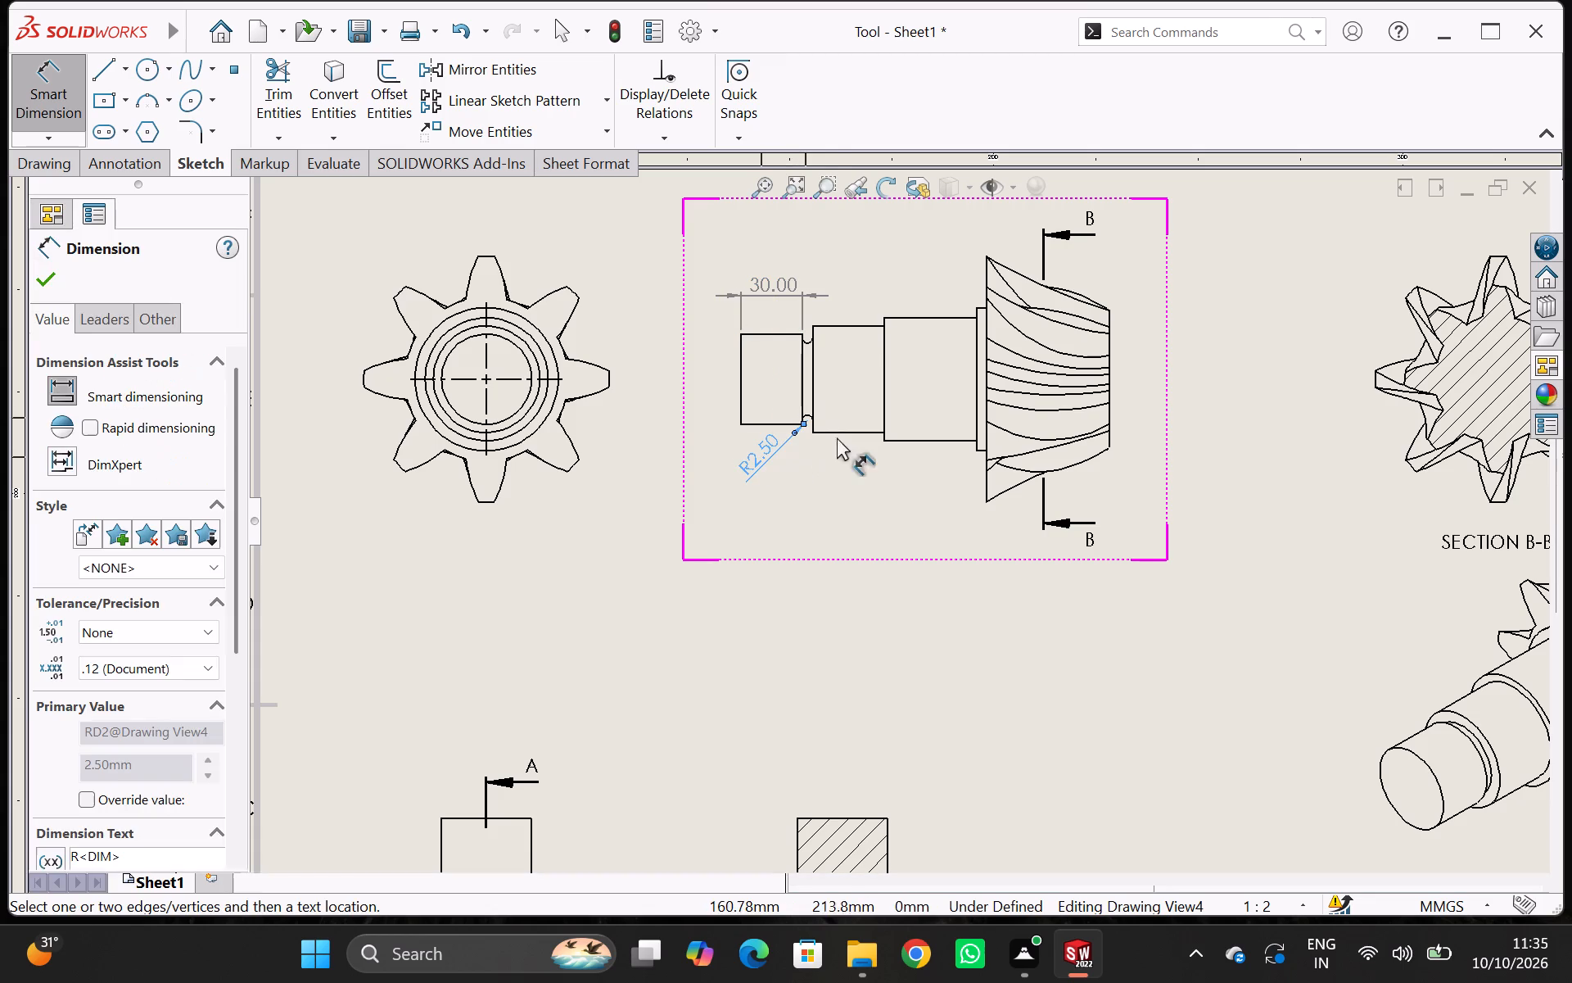
Dimension the lengths of the second and third shaft cylinders and the thin flange in the horizontal side view.
{"action": "left_click", "coordinate": [839, 431]}
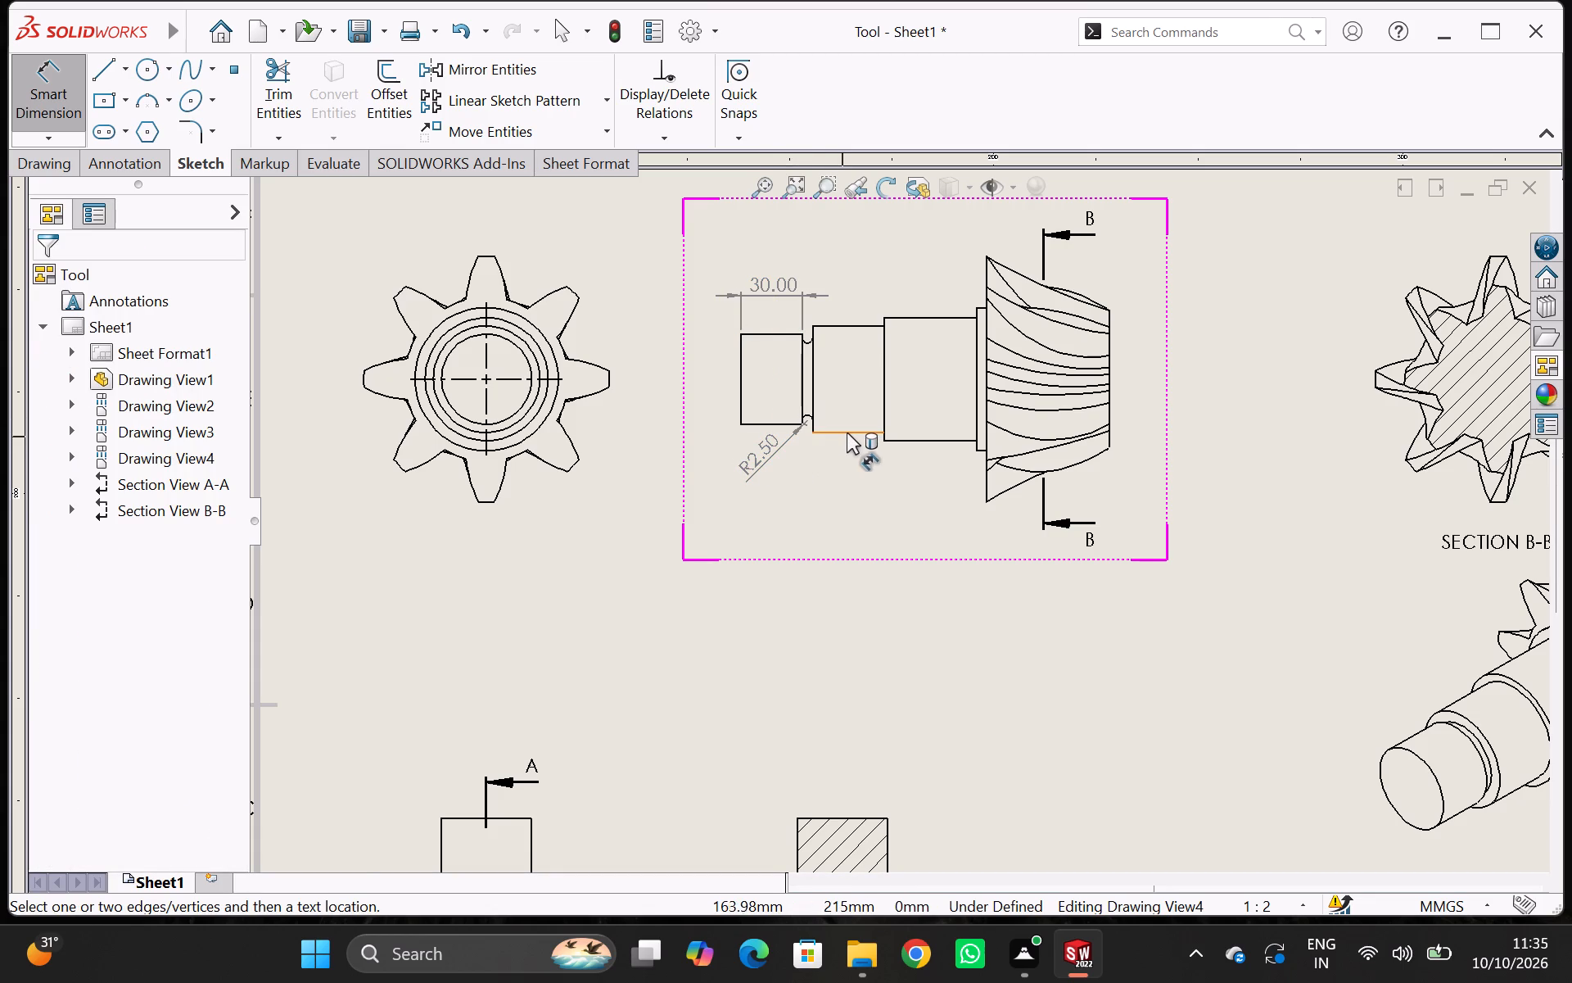
{"action": "left_click", "coordinate": [847, 433]}
{"action": "left_click", "coordinate": [846, 482]}
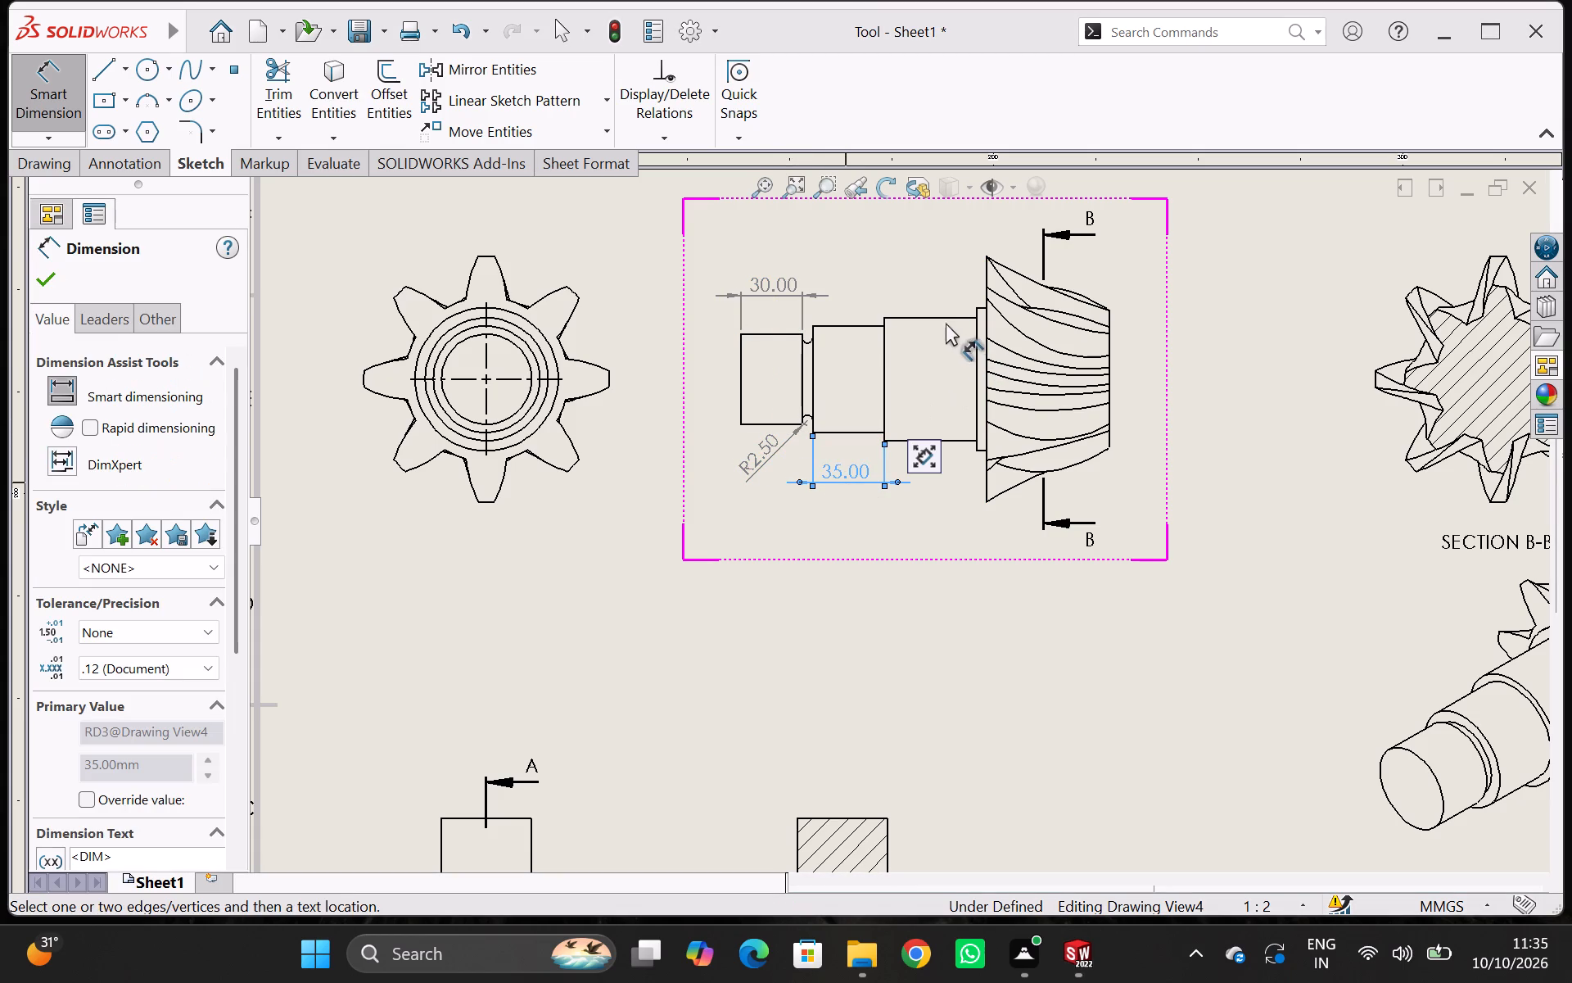
{"action": "left_click", "coordinate": [933, 315]}
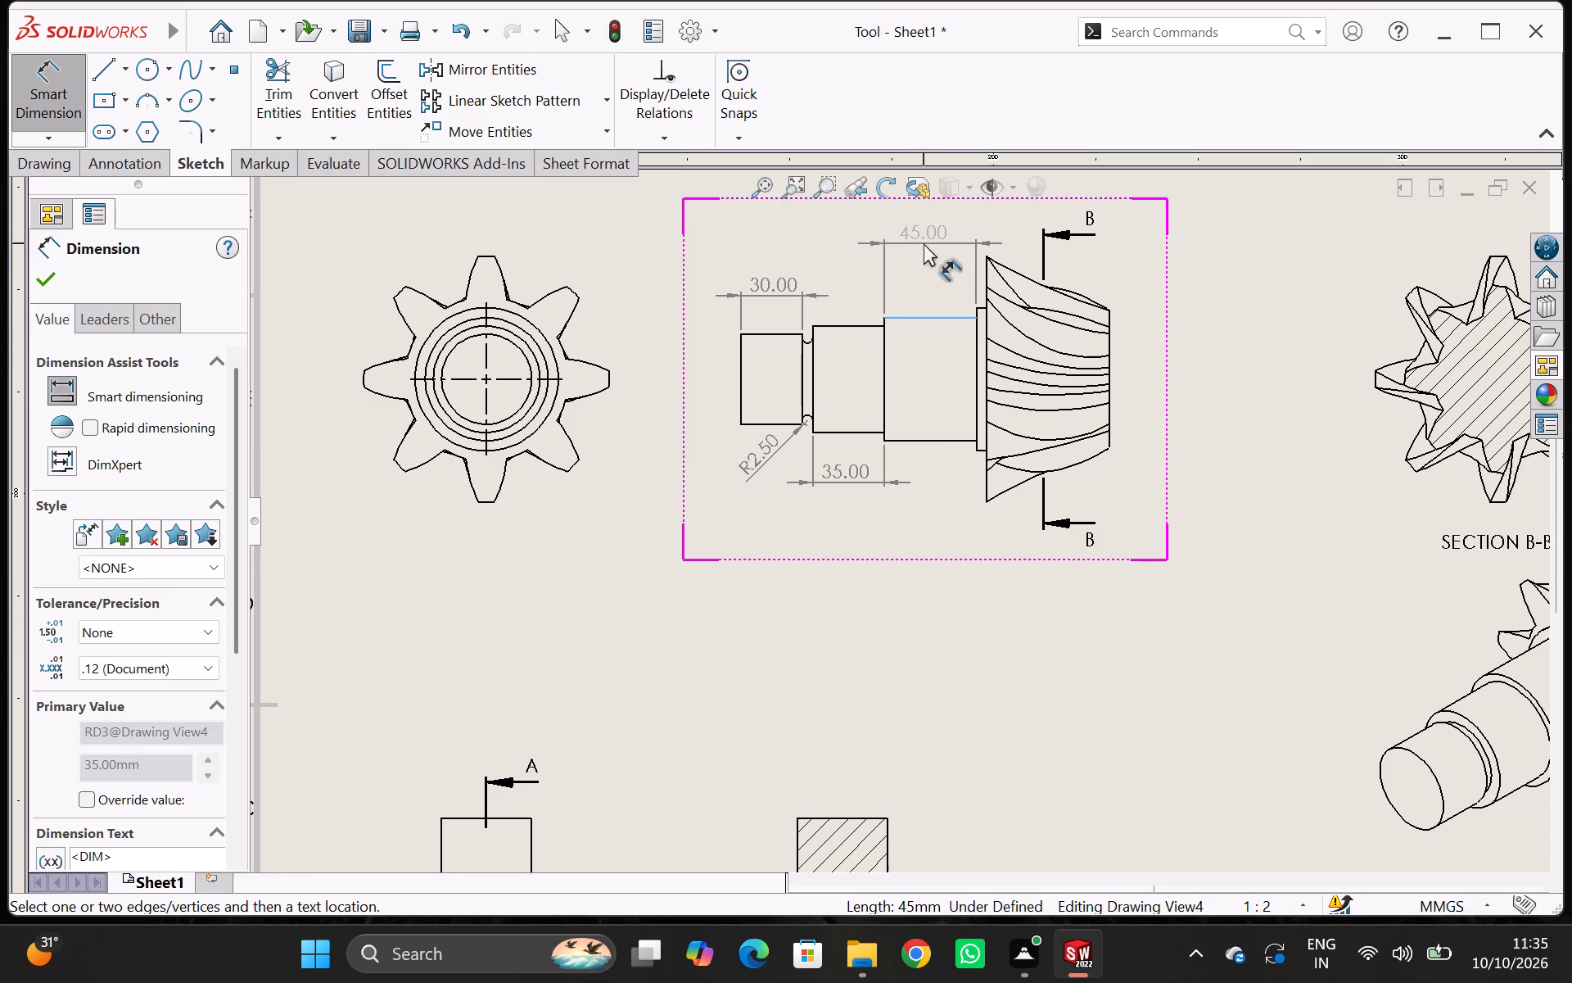
{"action": "left_click", "coordinate": [924, 243]}
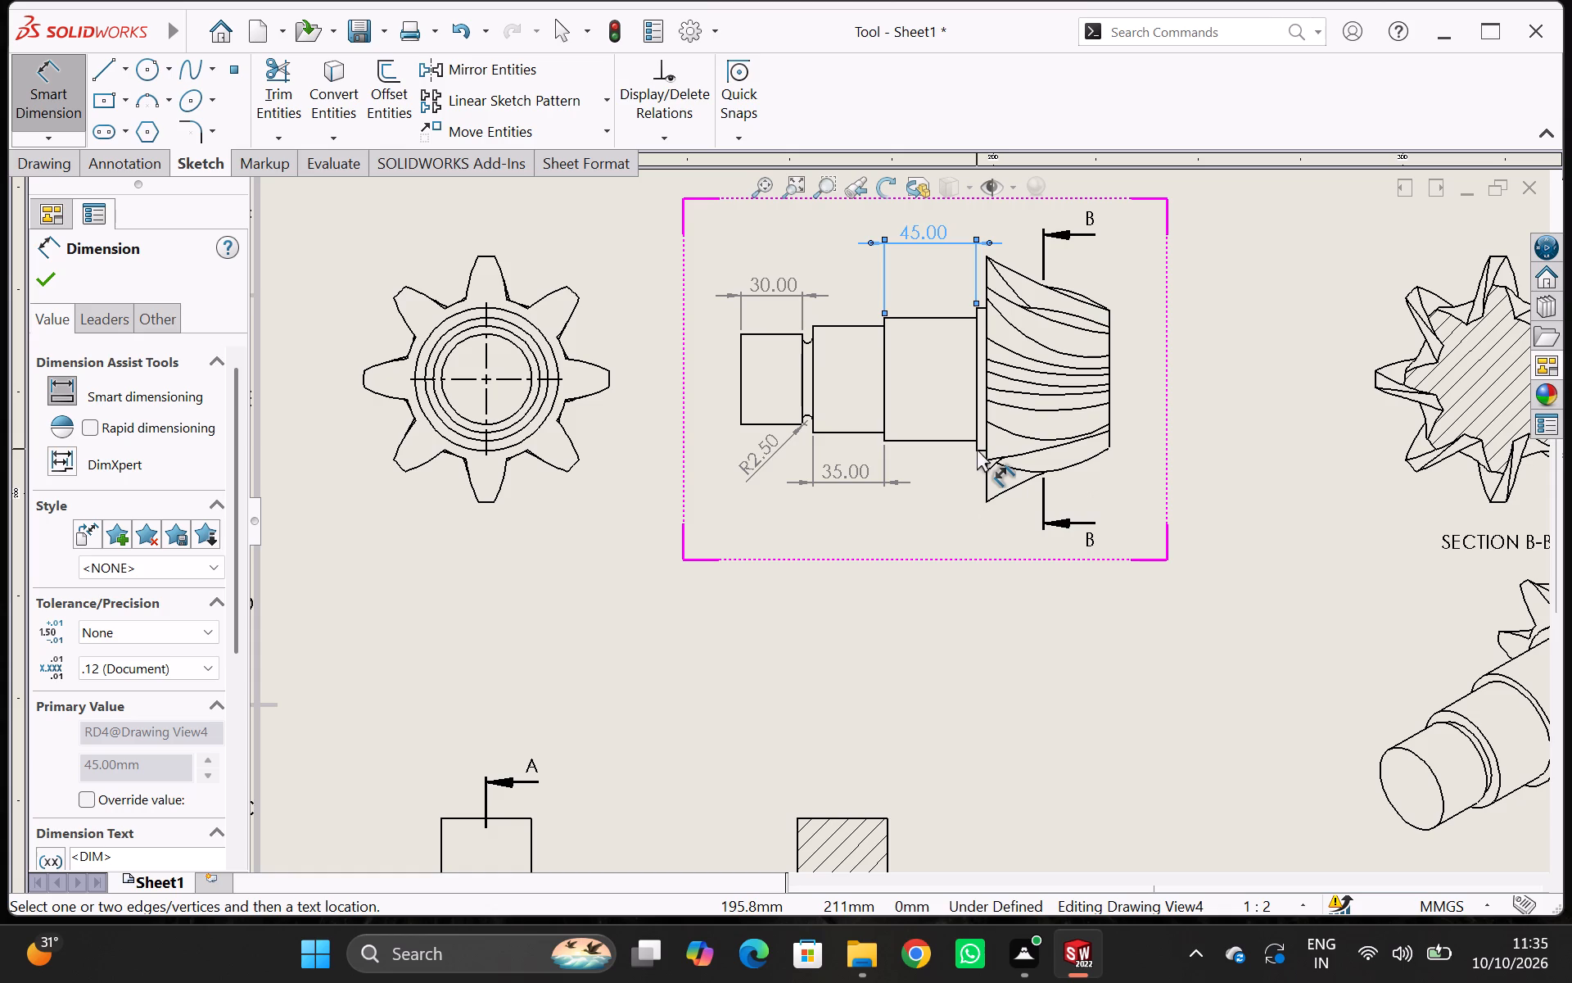
{"action": "scroll", "coordinate": [978, 446], "scroll_direction": "down", "scroll_amount": 6}
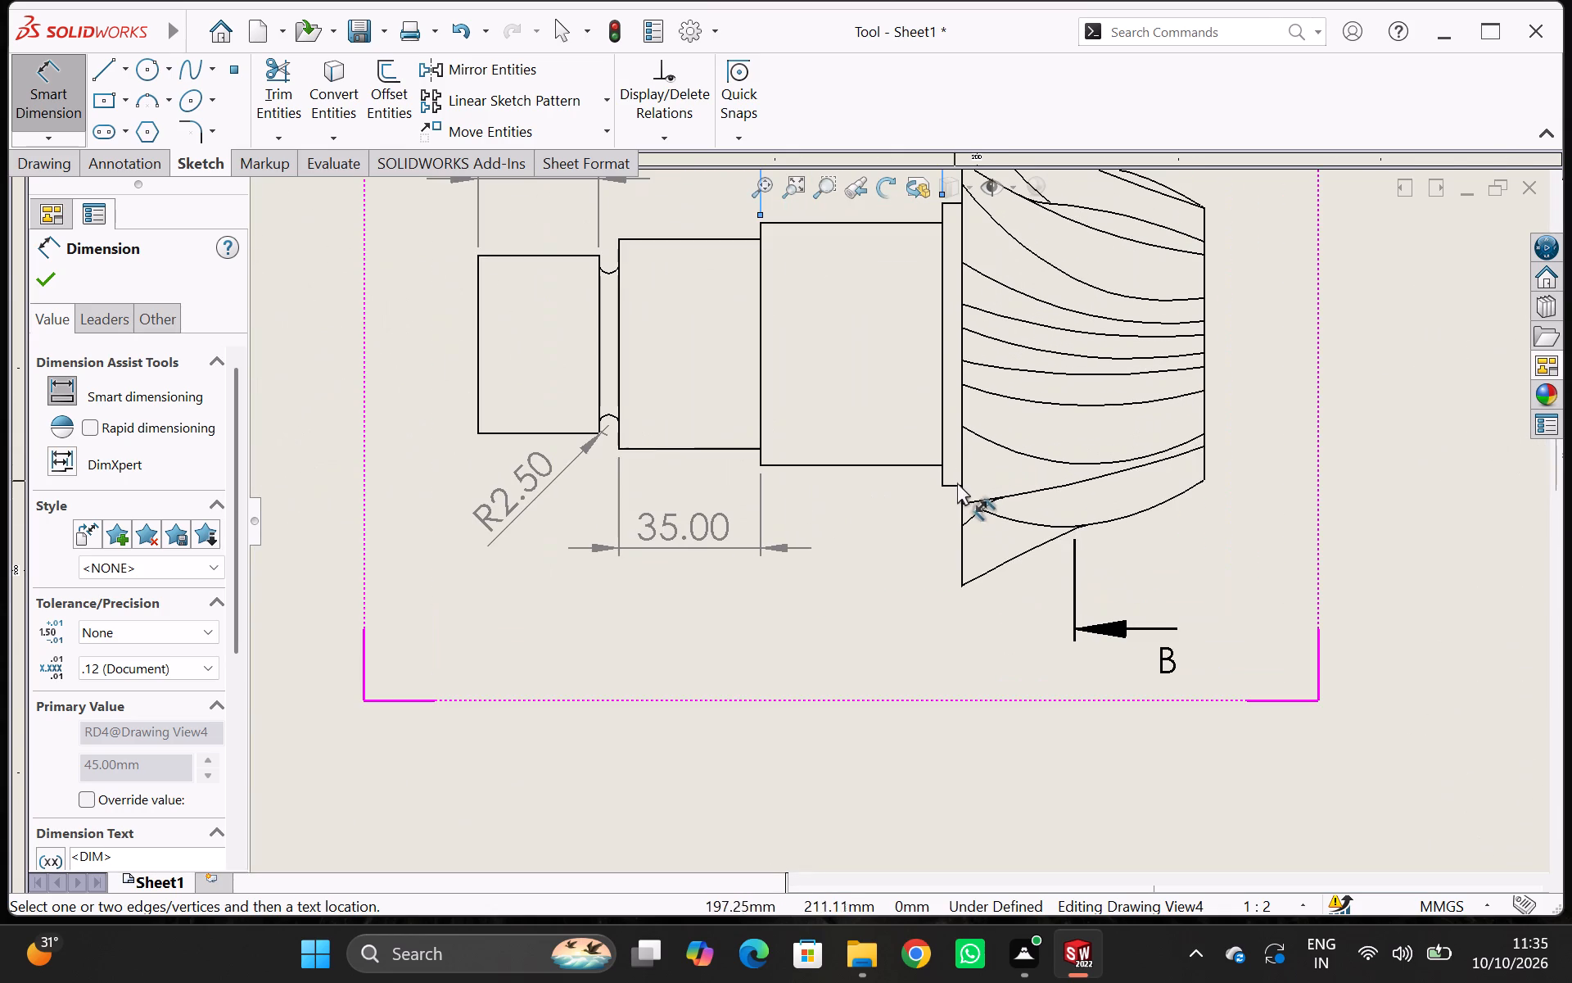
{"action": "left_click", "coordinate": [949, 487]}
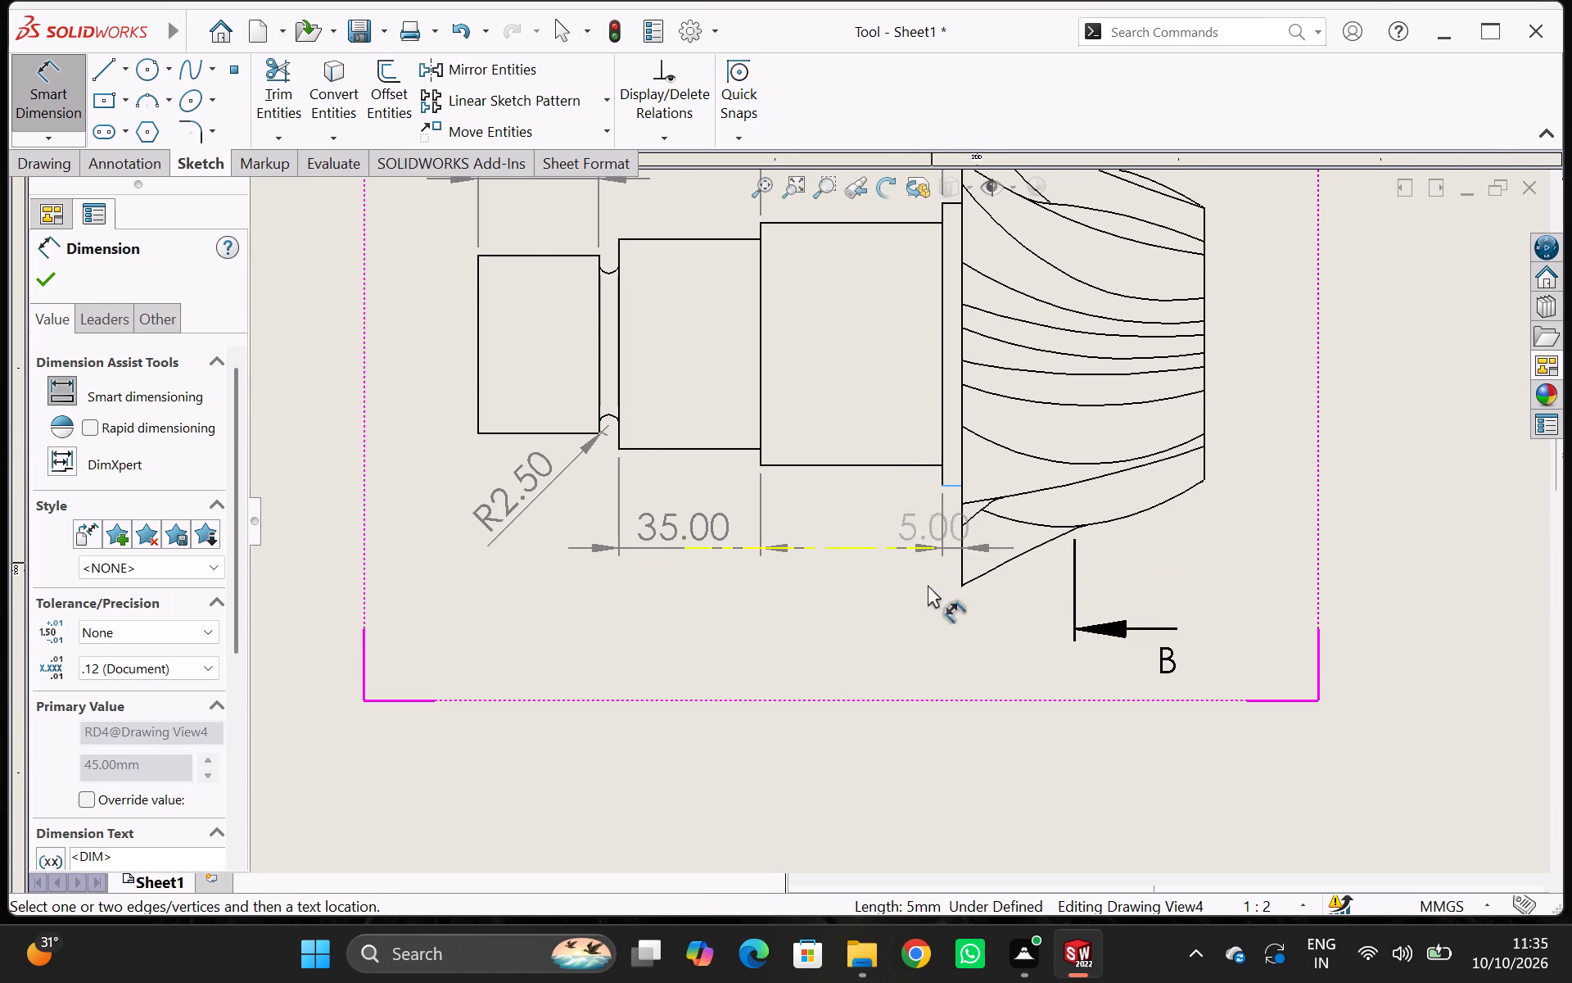
{"action": "left_click", "coordinate": [925, 635]}
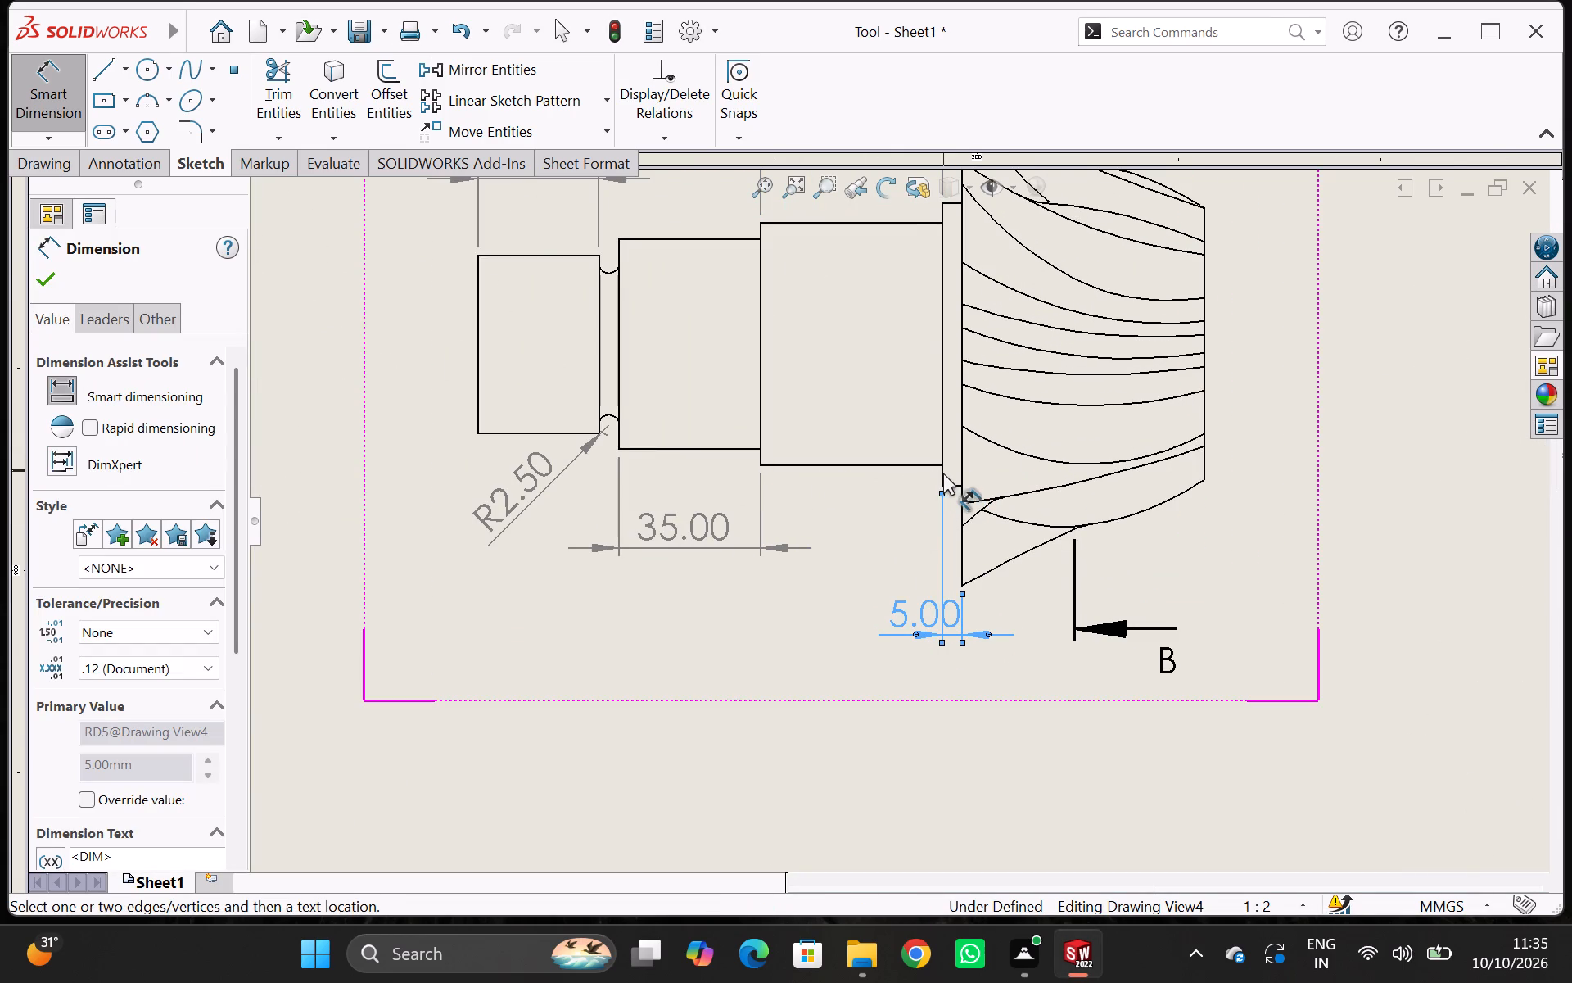
Dimension the diameters of the three stepped shaft cylinders and the flange in section A-A.
{"action": "scroll", "coordinate": [890, 484], "scroll_direction": "down", "scroll_amount": 3}
{"action": "scroll", "coordinate": [890, 484], "scroll_direction": "up", "scroll_amount": 8}
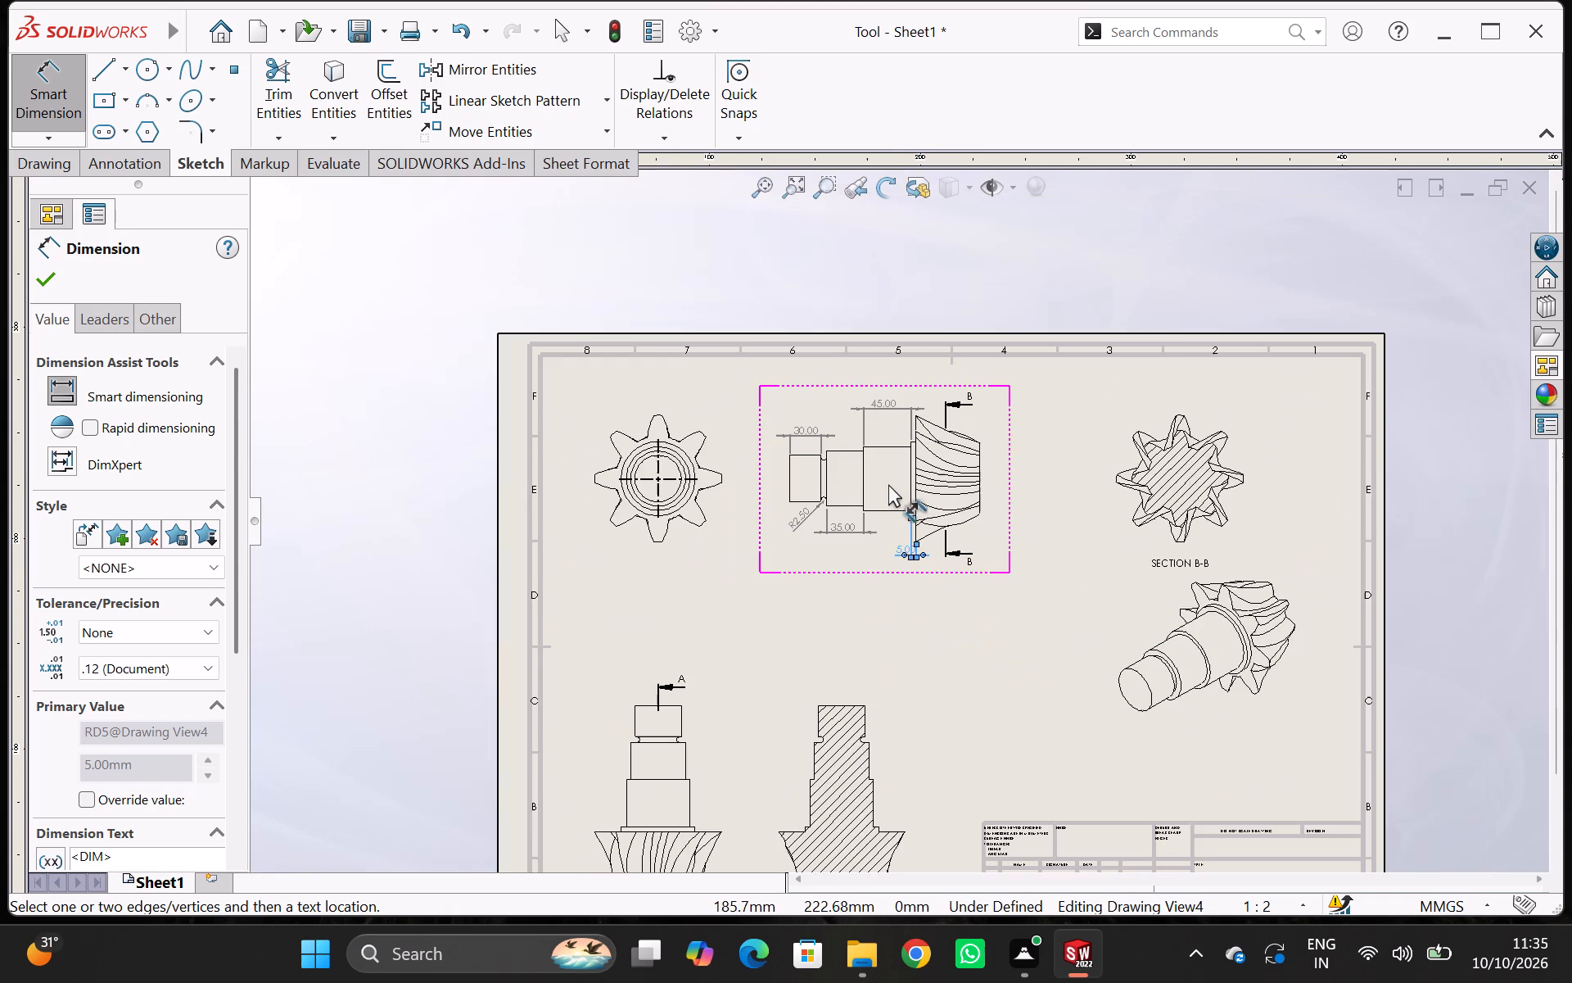
{"action": "scroll", "coordinate": [873, 429], "scroll_direction": "up", "scroll_amount": 1}
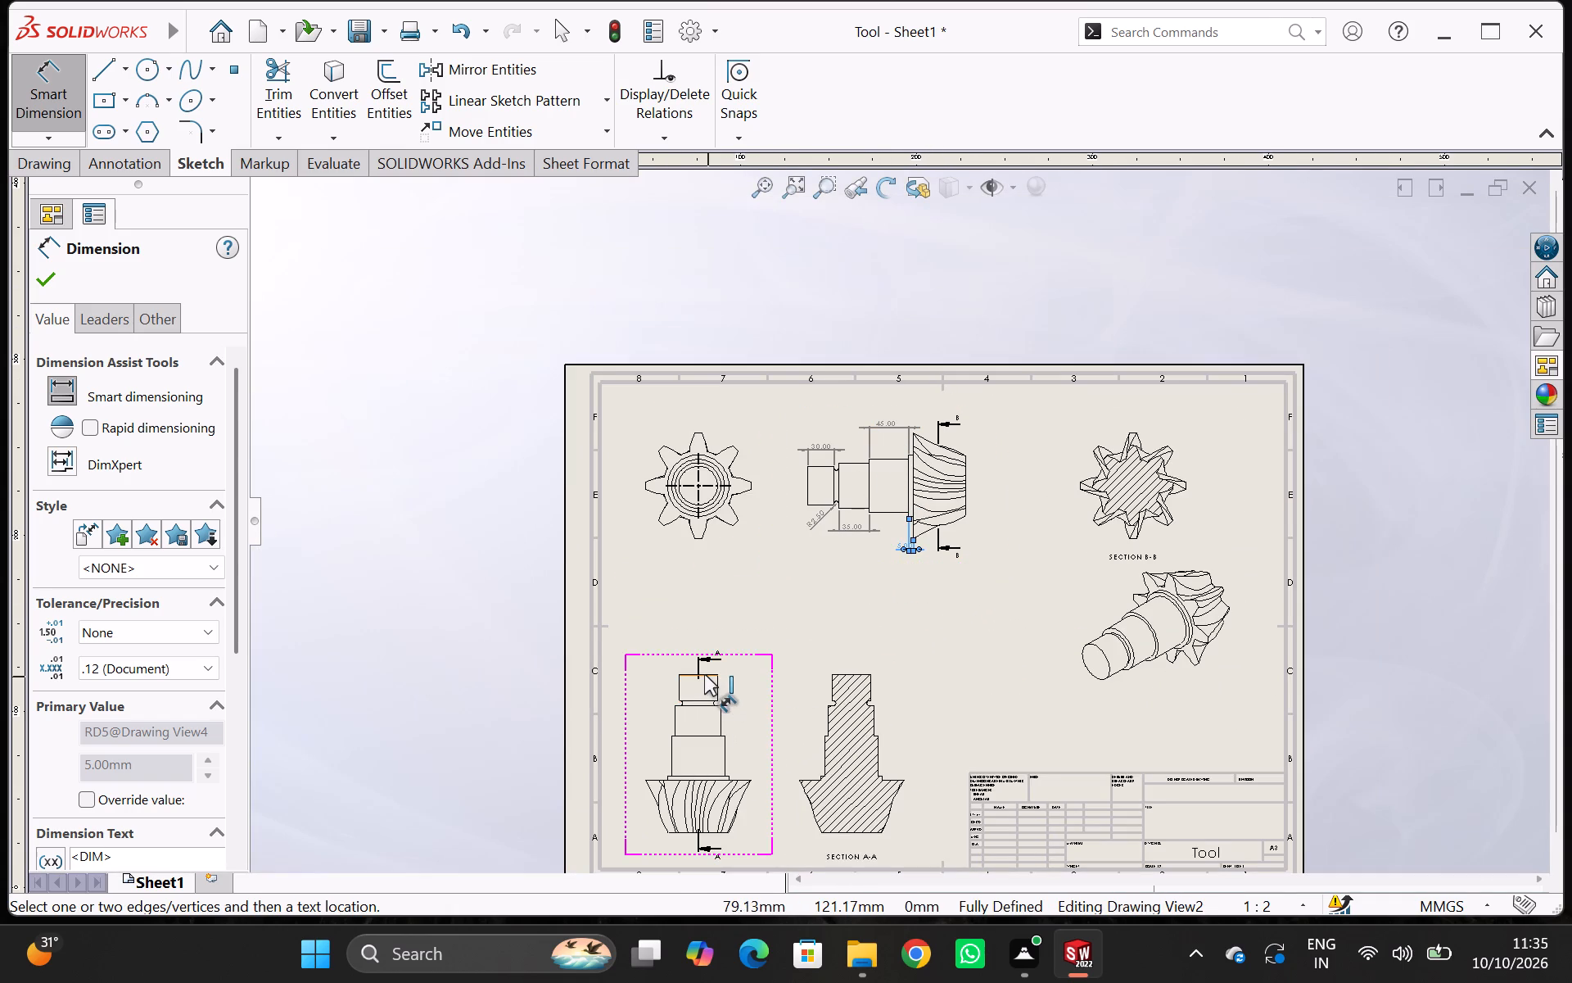
{"action": "left_click", "coordinate": [856, 673]}
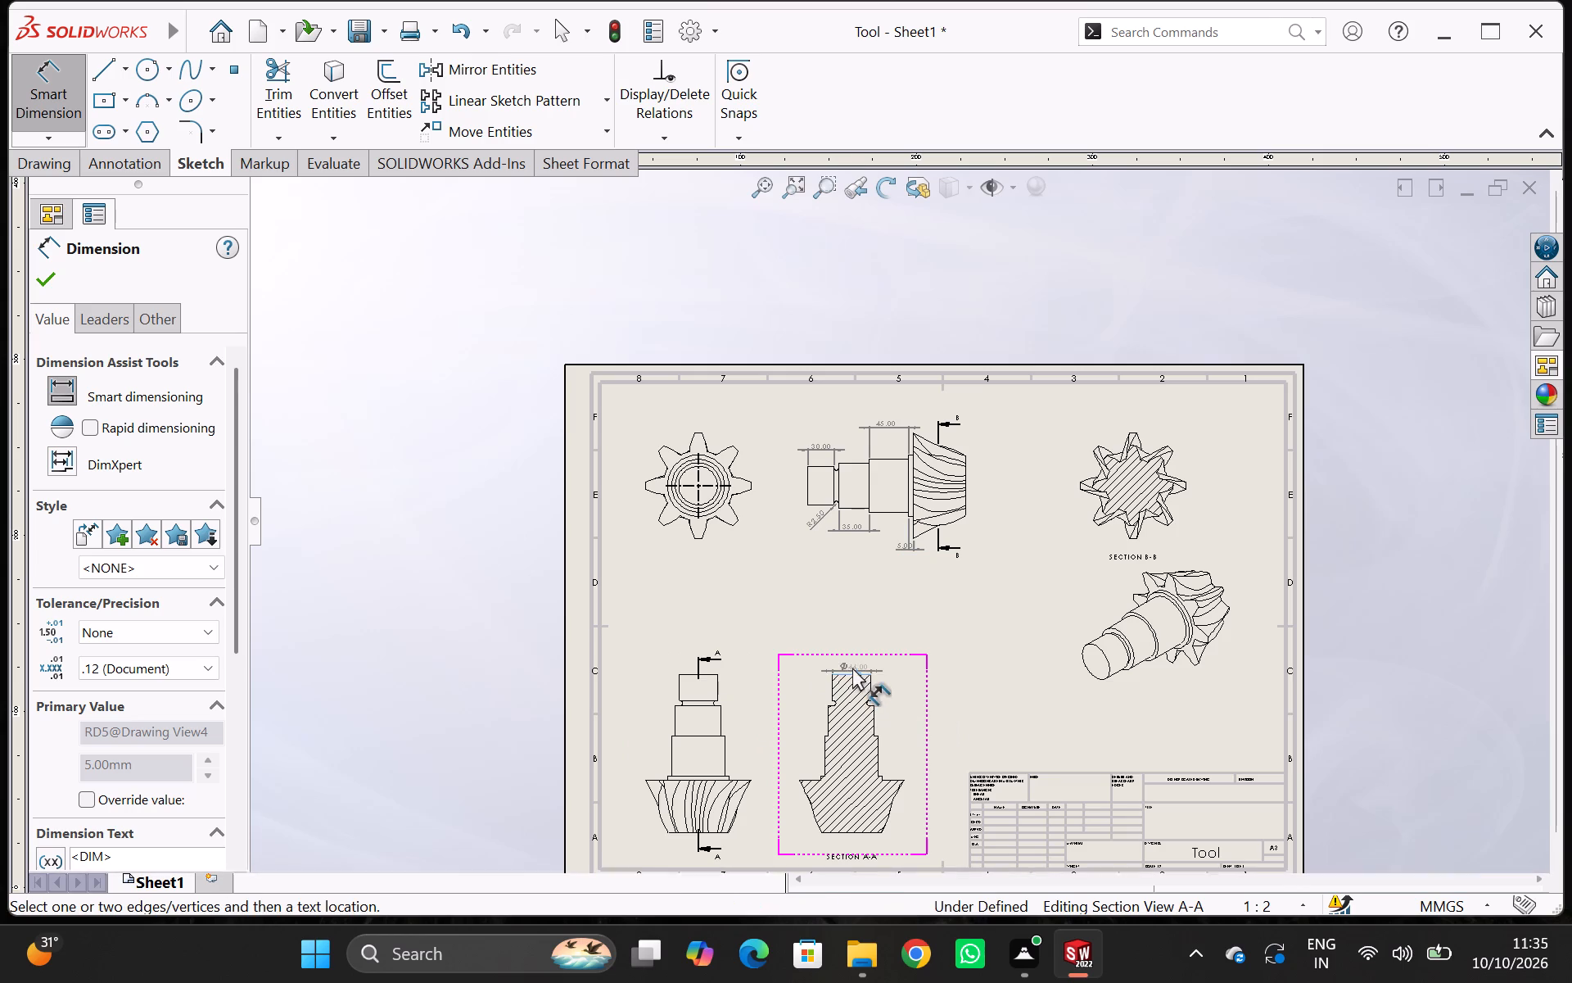
{"action": "left_click", "coordinate": [857, 664]}
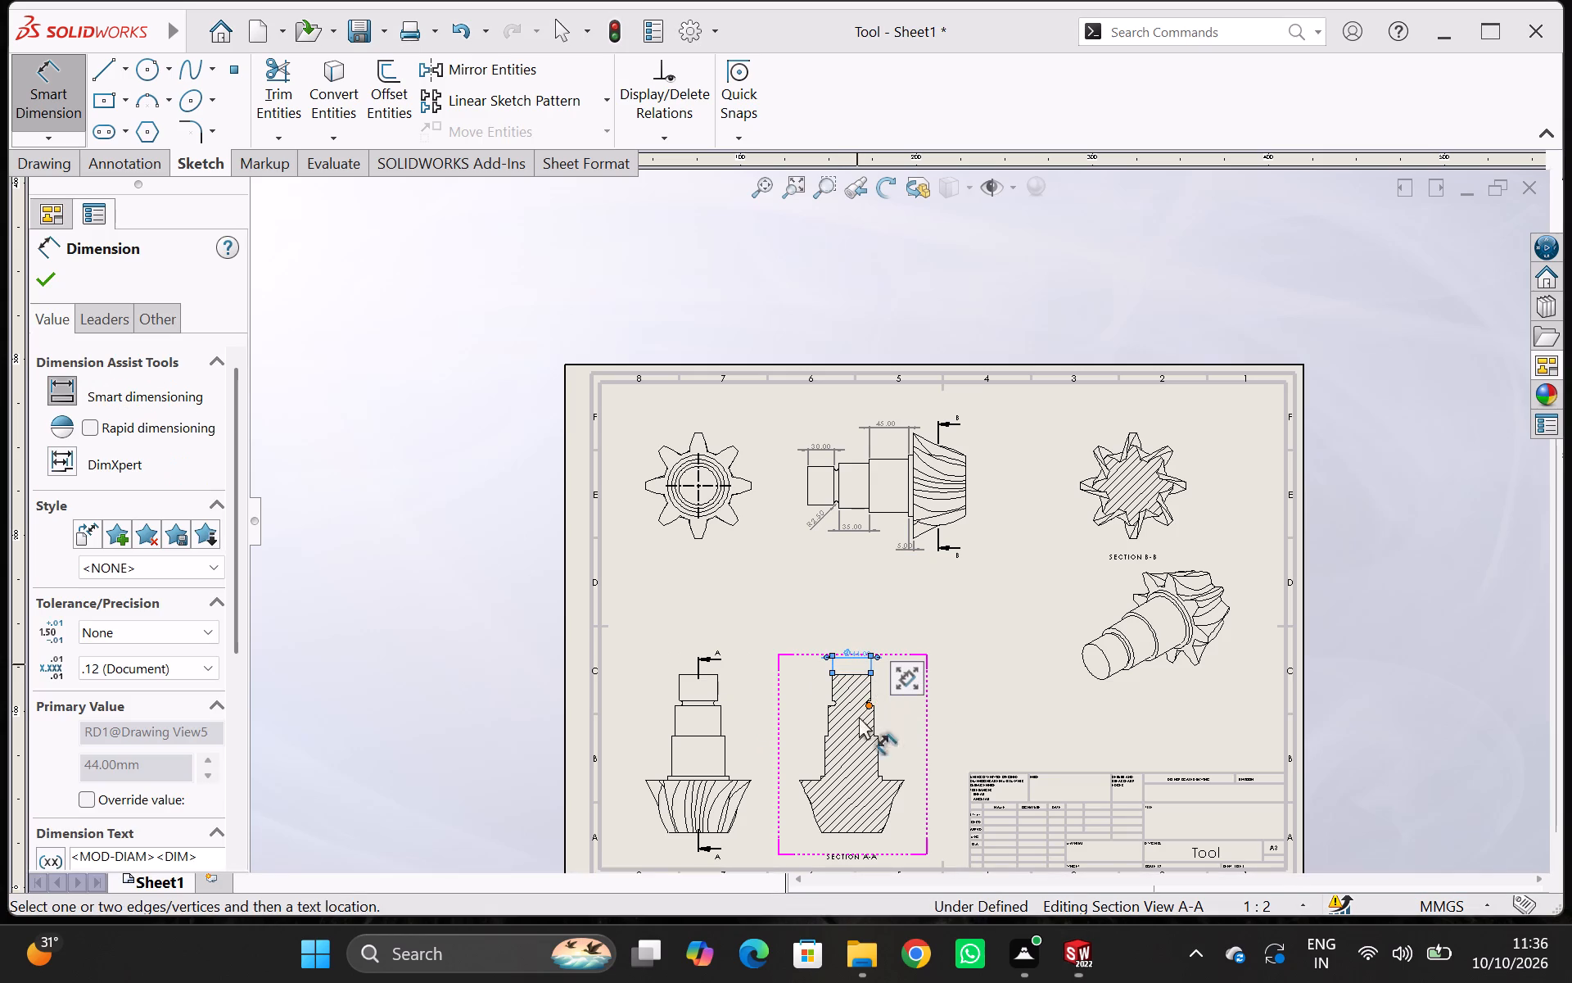
{"action": "left_click", "coordinate": [829, 720]}
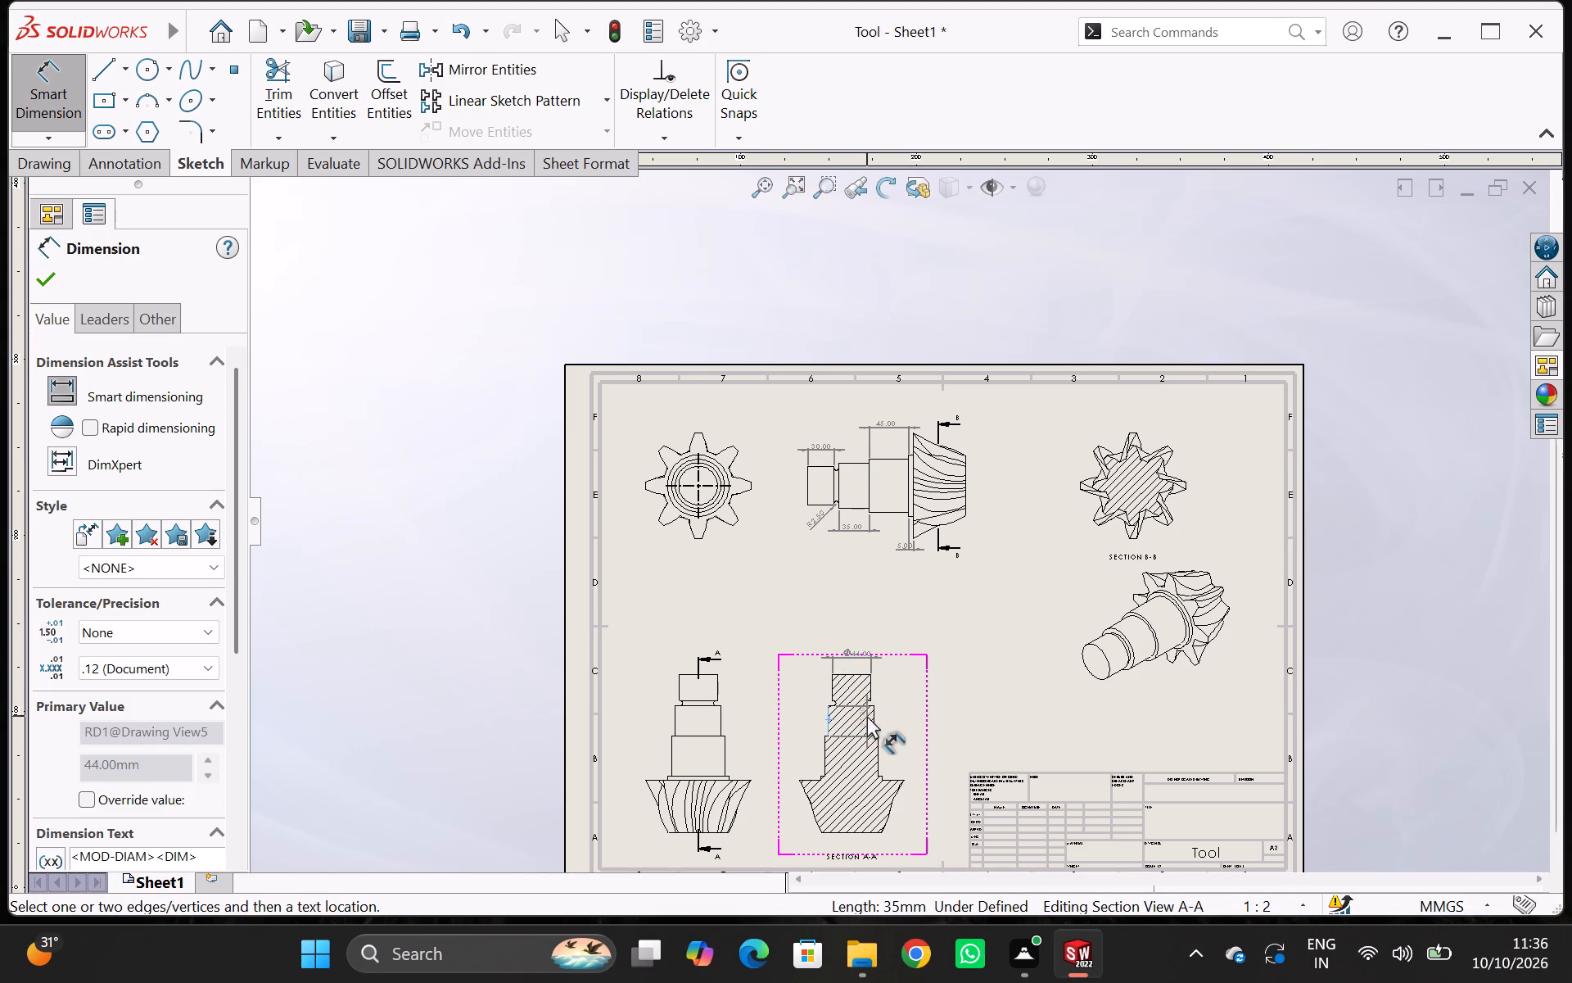
{"action": "left_click", "coordinate": [873, 716]}
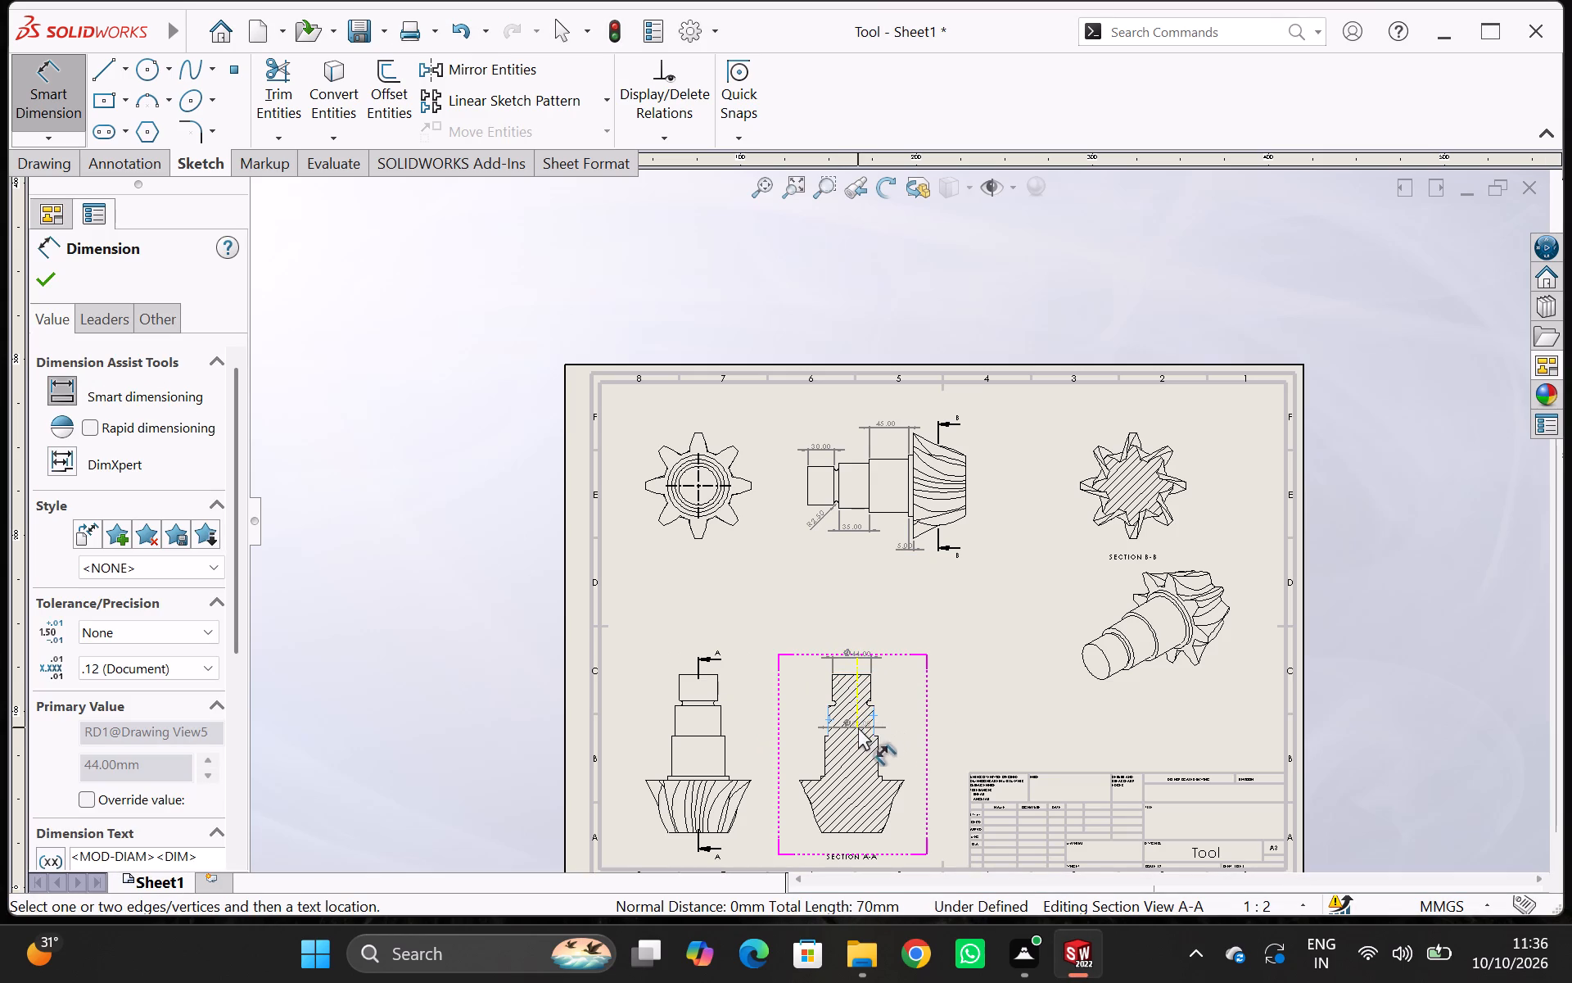
{"action": "left_click", "coordinate": [798, 727]}
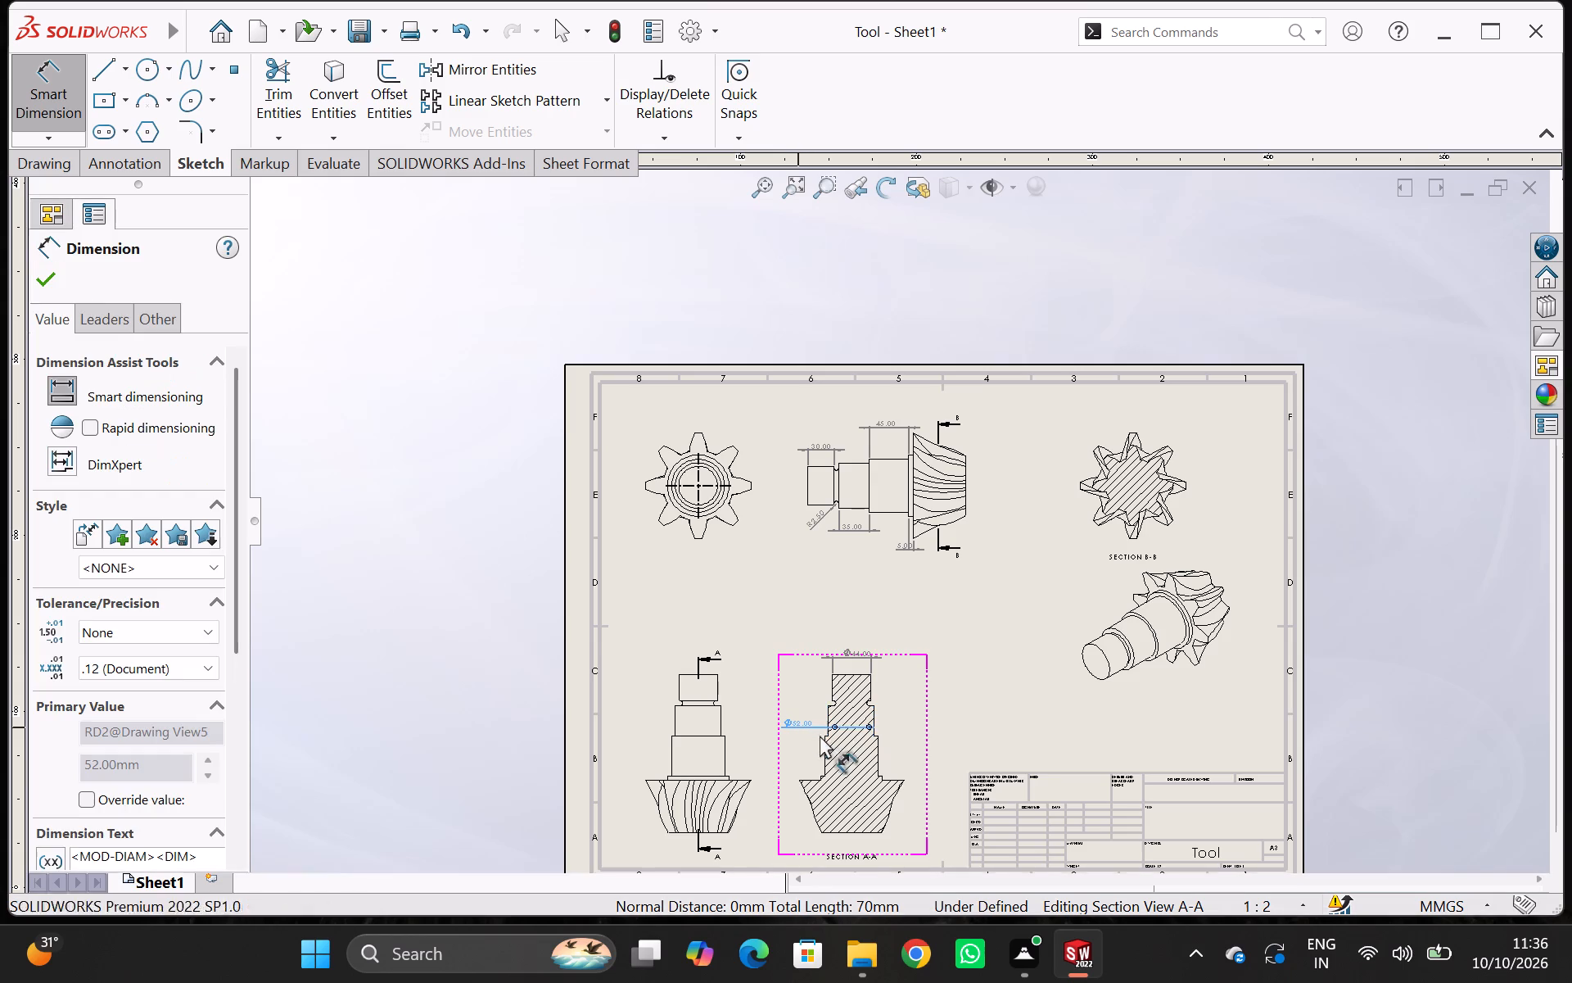
{"action": "left_click", "coordinate": [827, 760]}
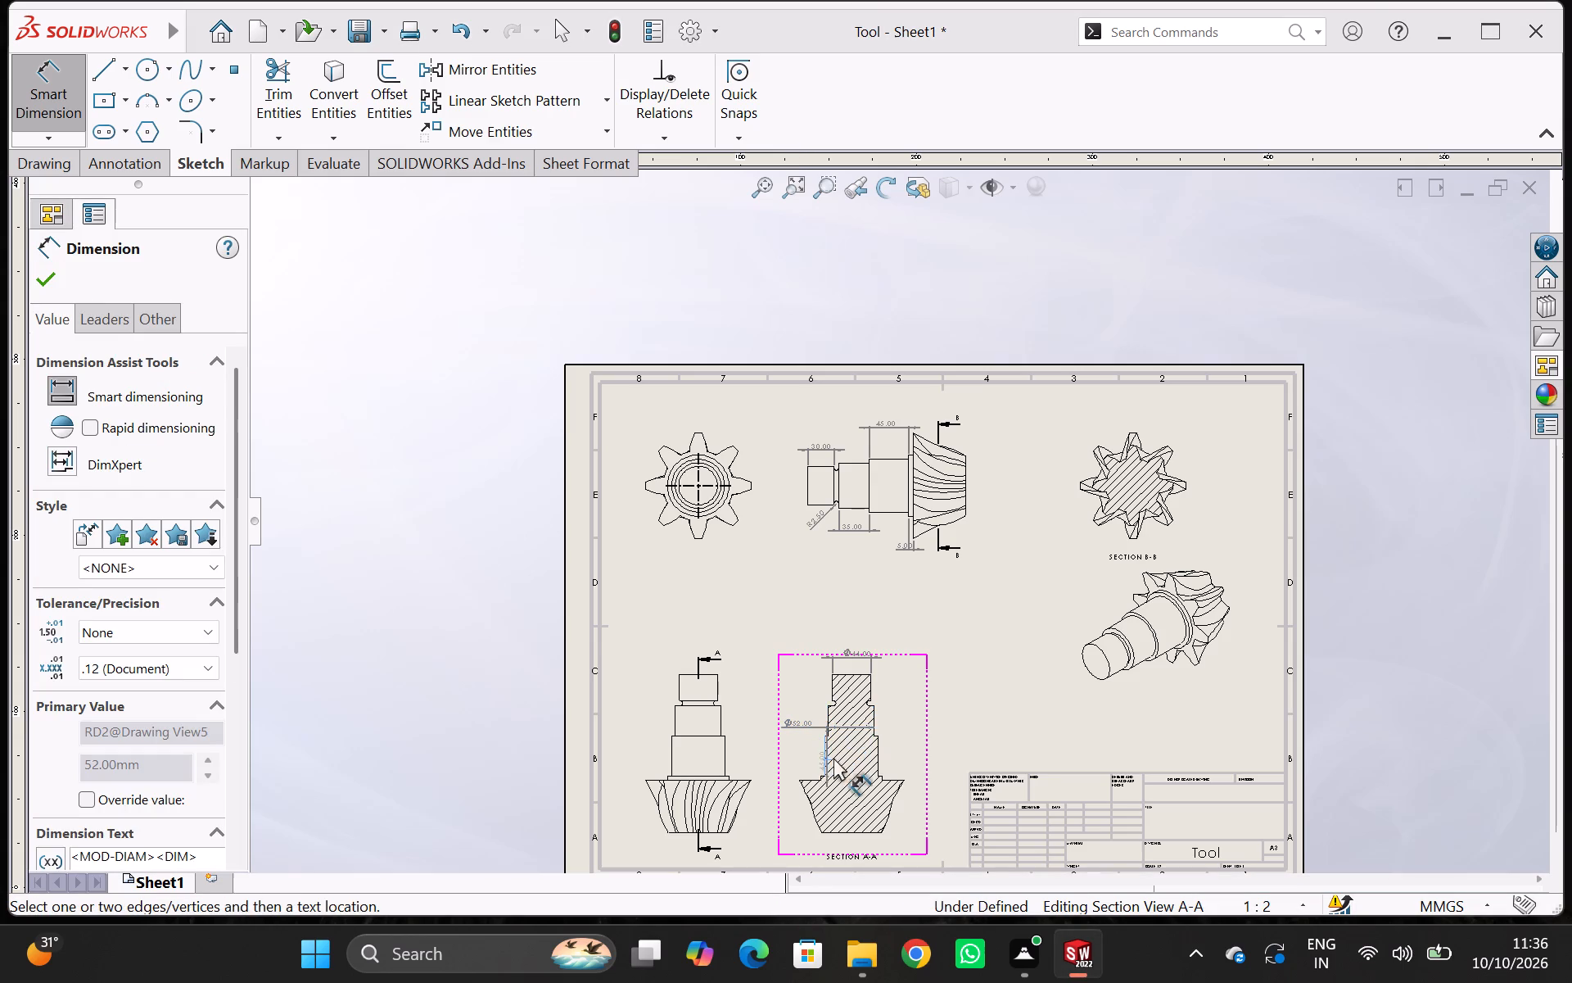
{"action": "left_click", "coordinate": [879, 752]}
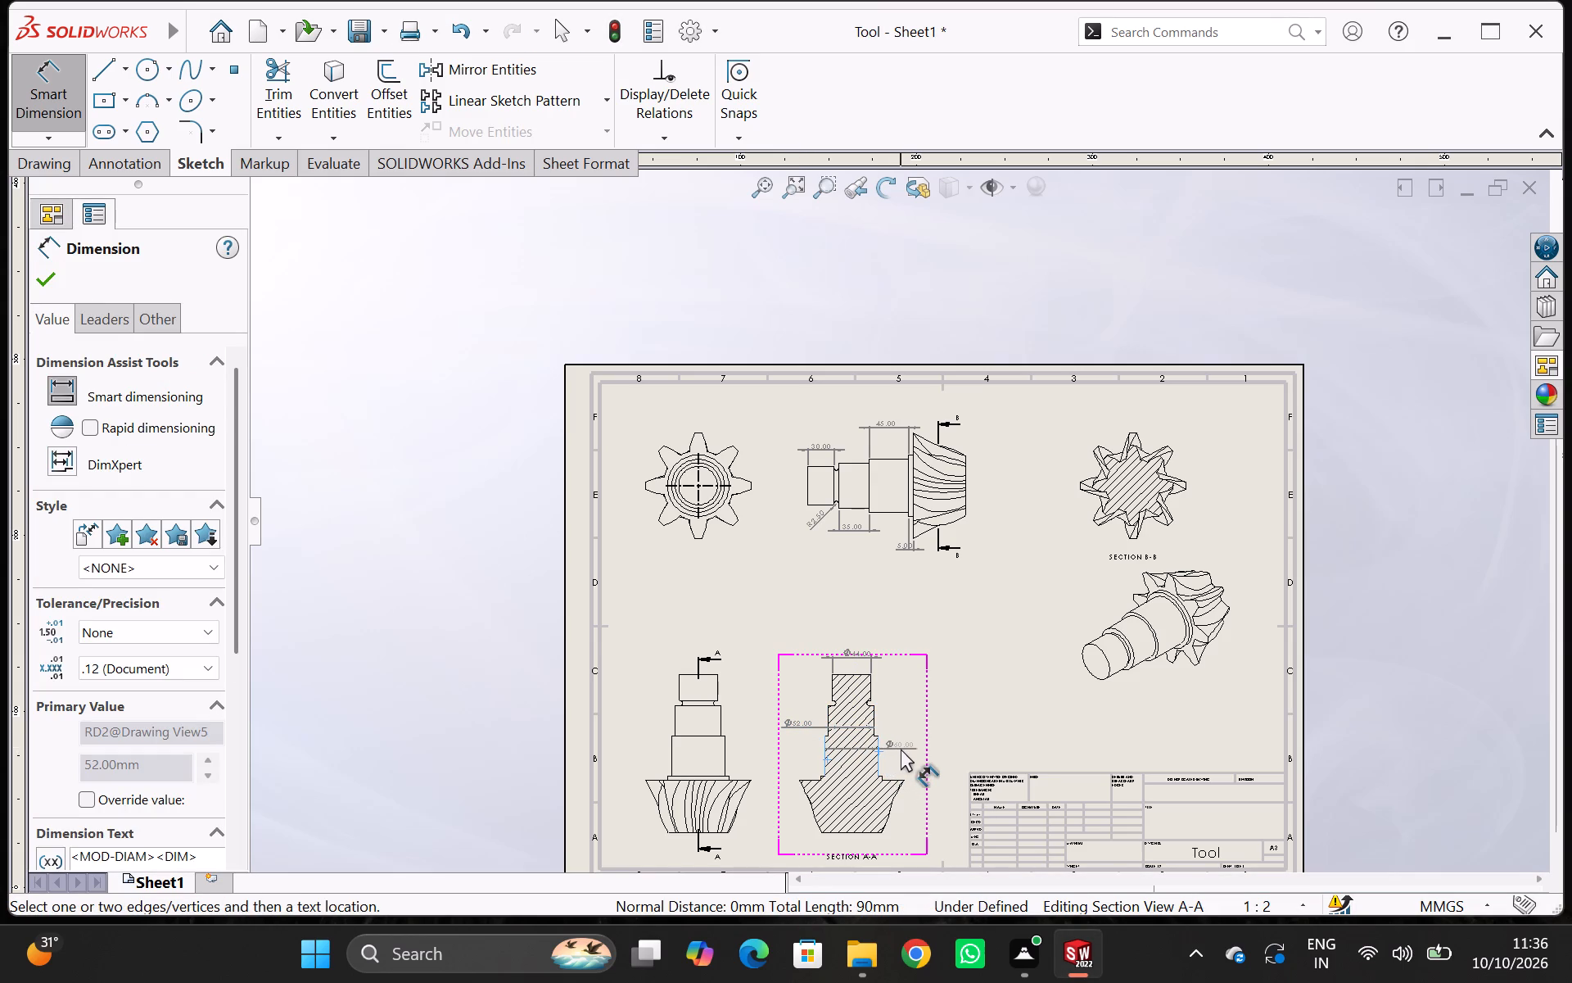
{"action": "left_click", "coordinate": [902, 750]}
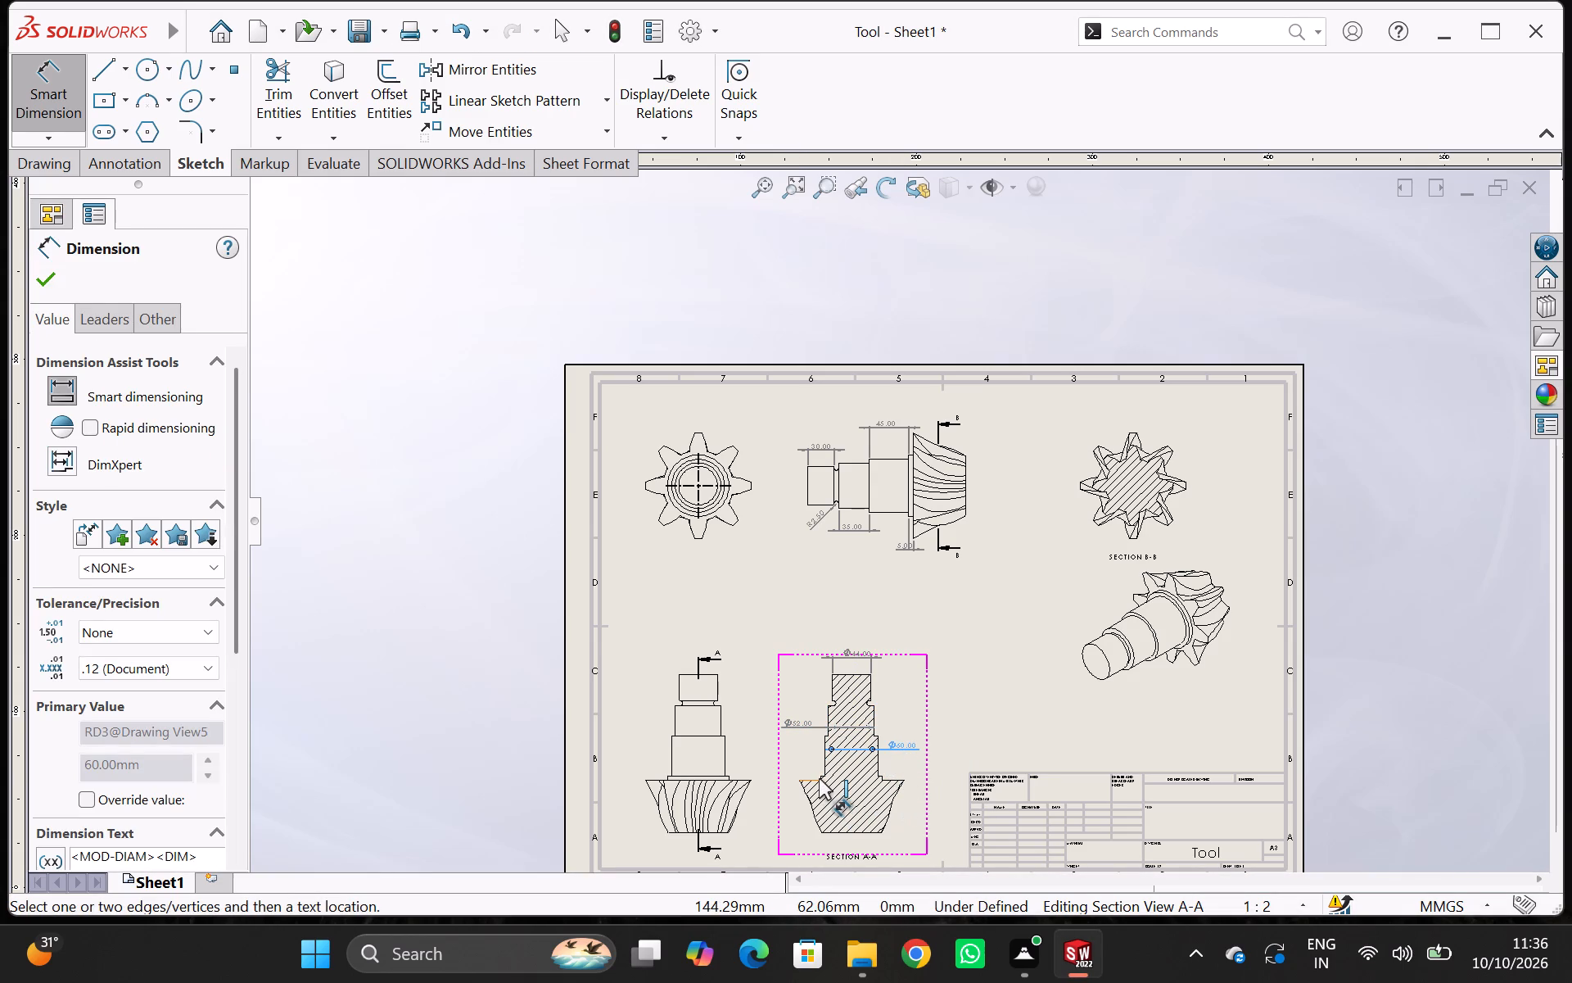
{"action": "scroll", "coordinate": [820, 777], "scroll_direction": "down", "scroll_amount": 5}
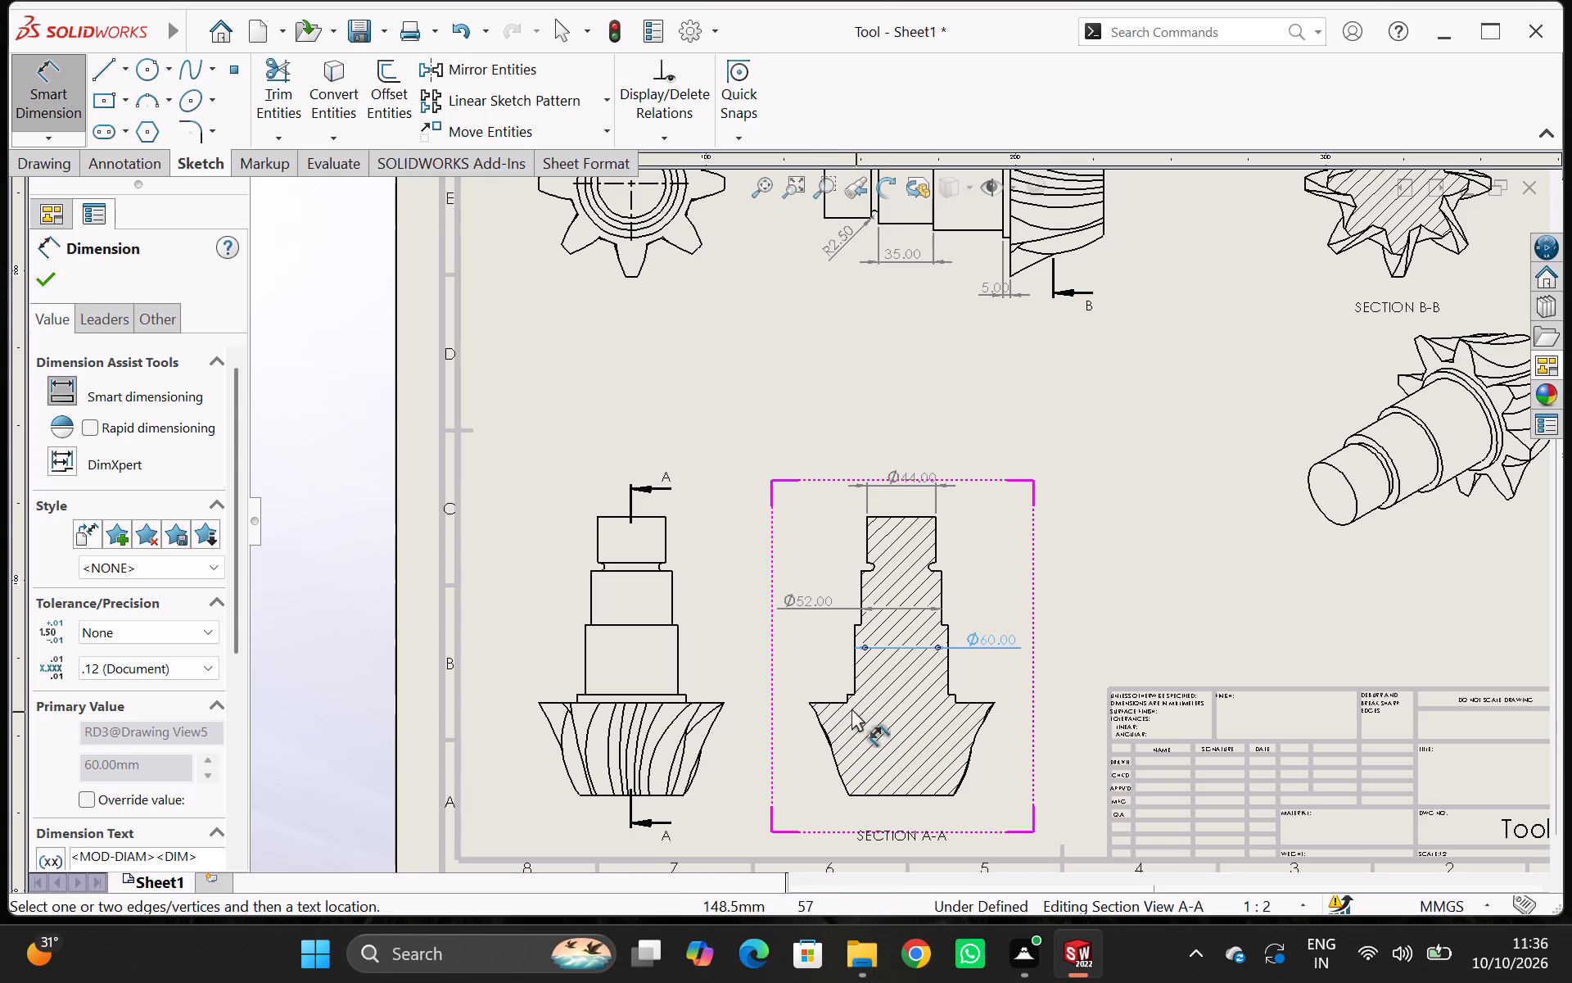
{"action": "left_click", "coordinate": [846, 699]}
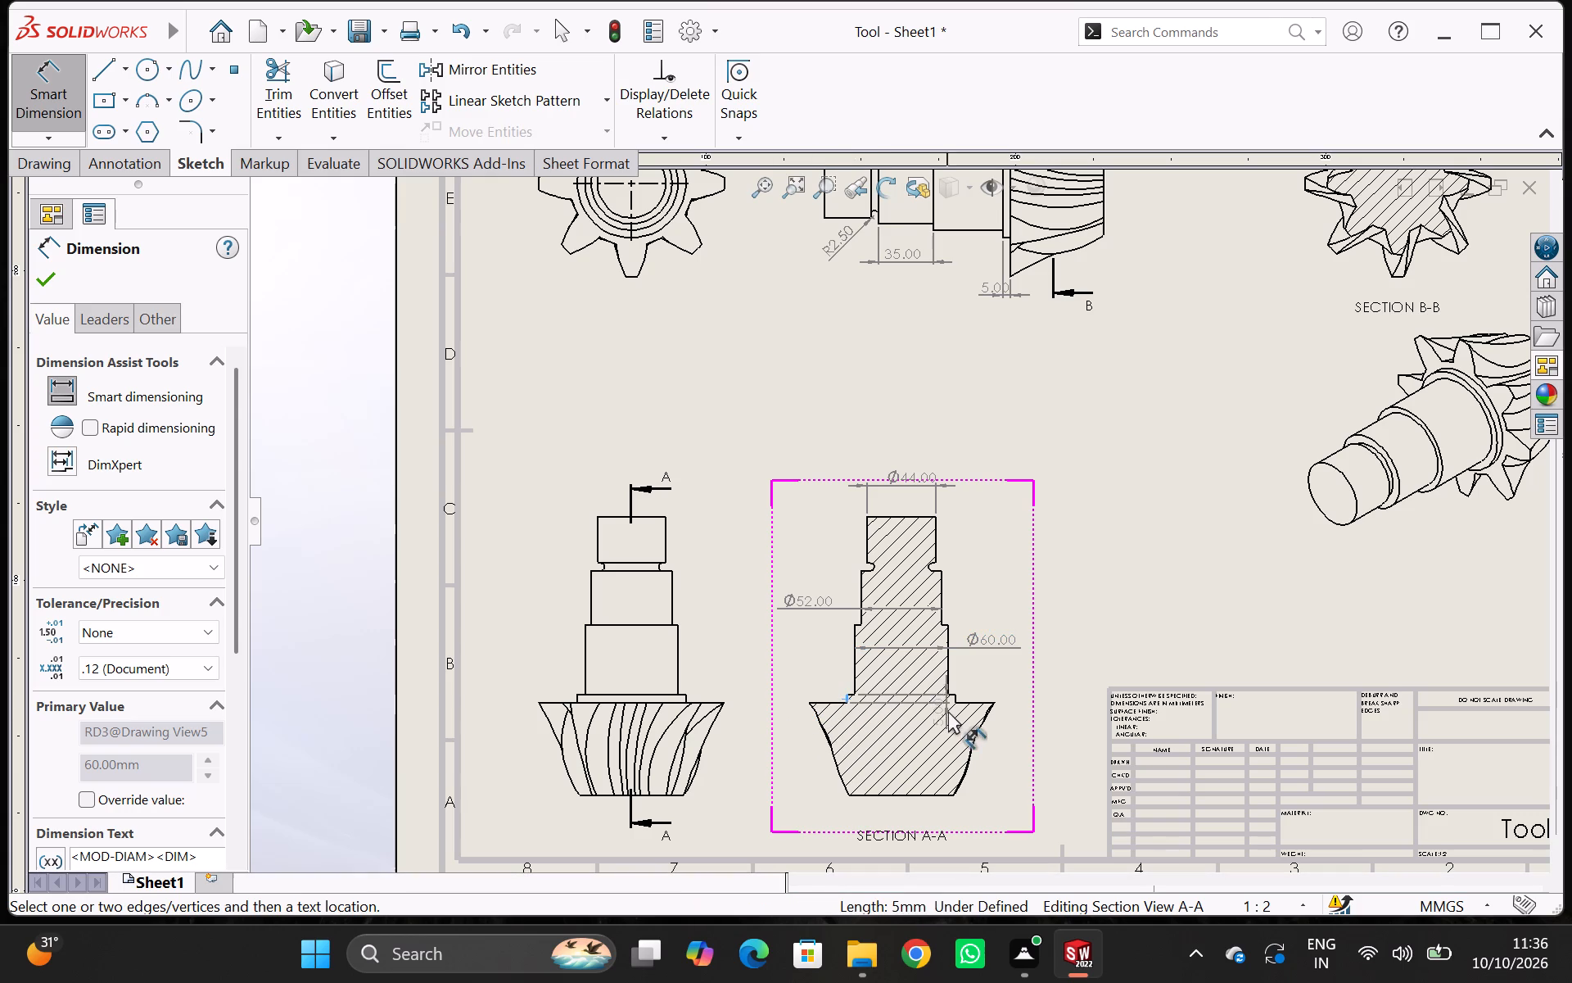
{"action": "left_click", "coordinate": [953, 700]}
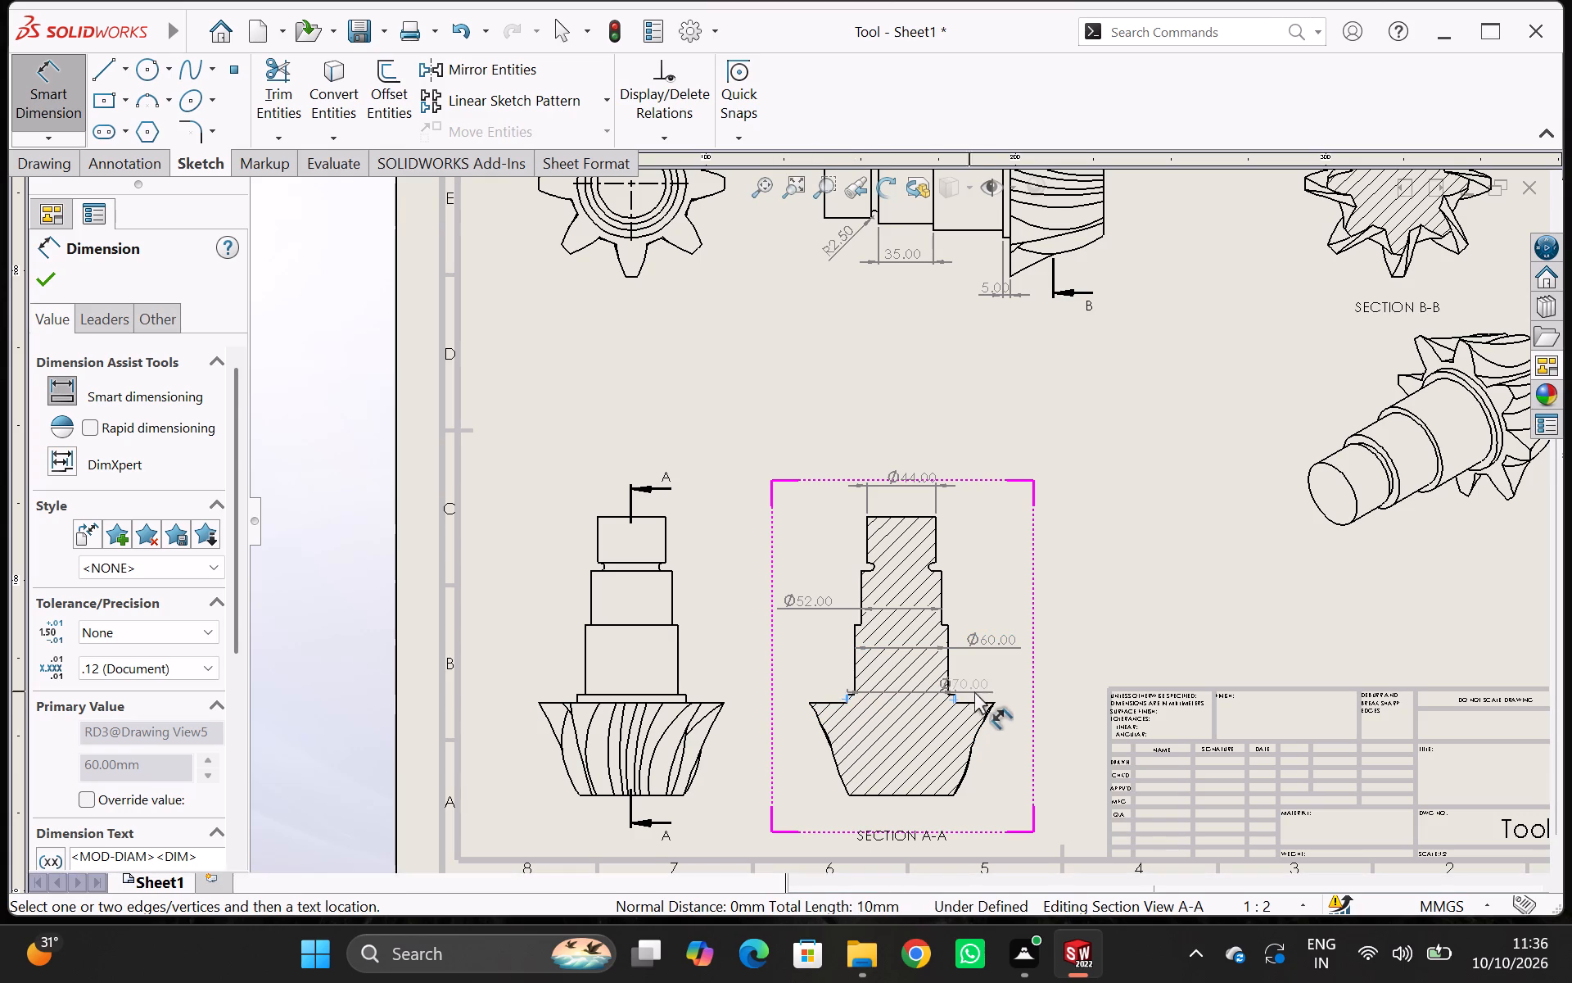
{"action": "left_click", "coordinate": [999, 688]}
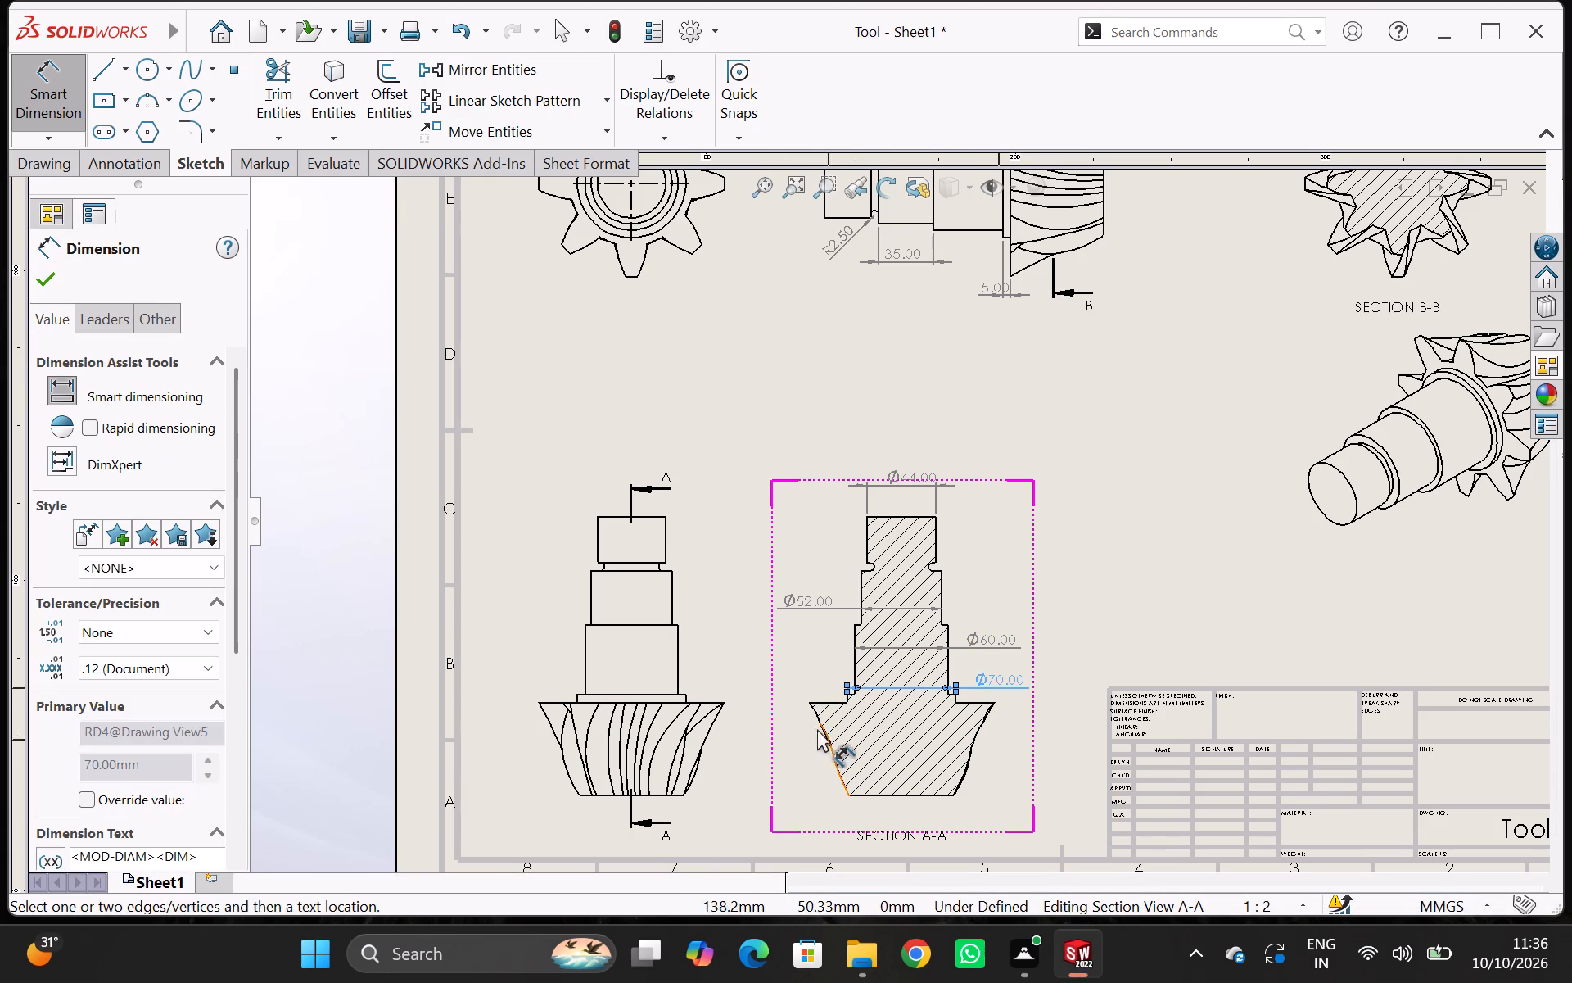
Dimension the widths of the gear's wide and narrow ends in the lower projected view beside section A-A.
{"action": "left_click", "coordinate": [707, 700]}
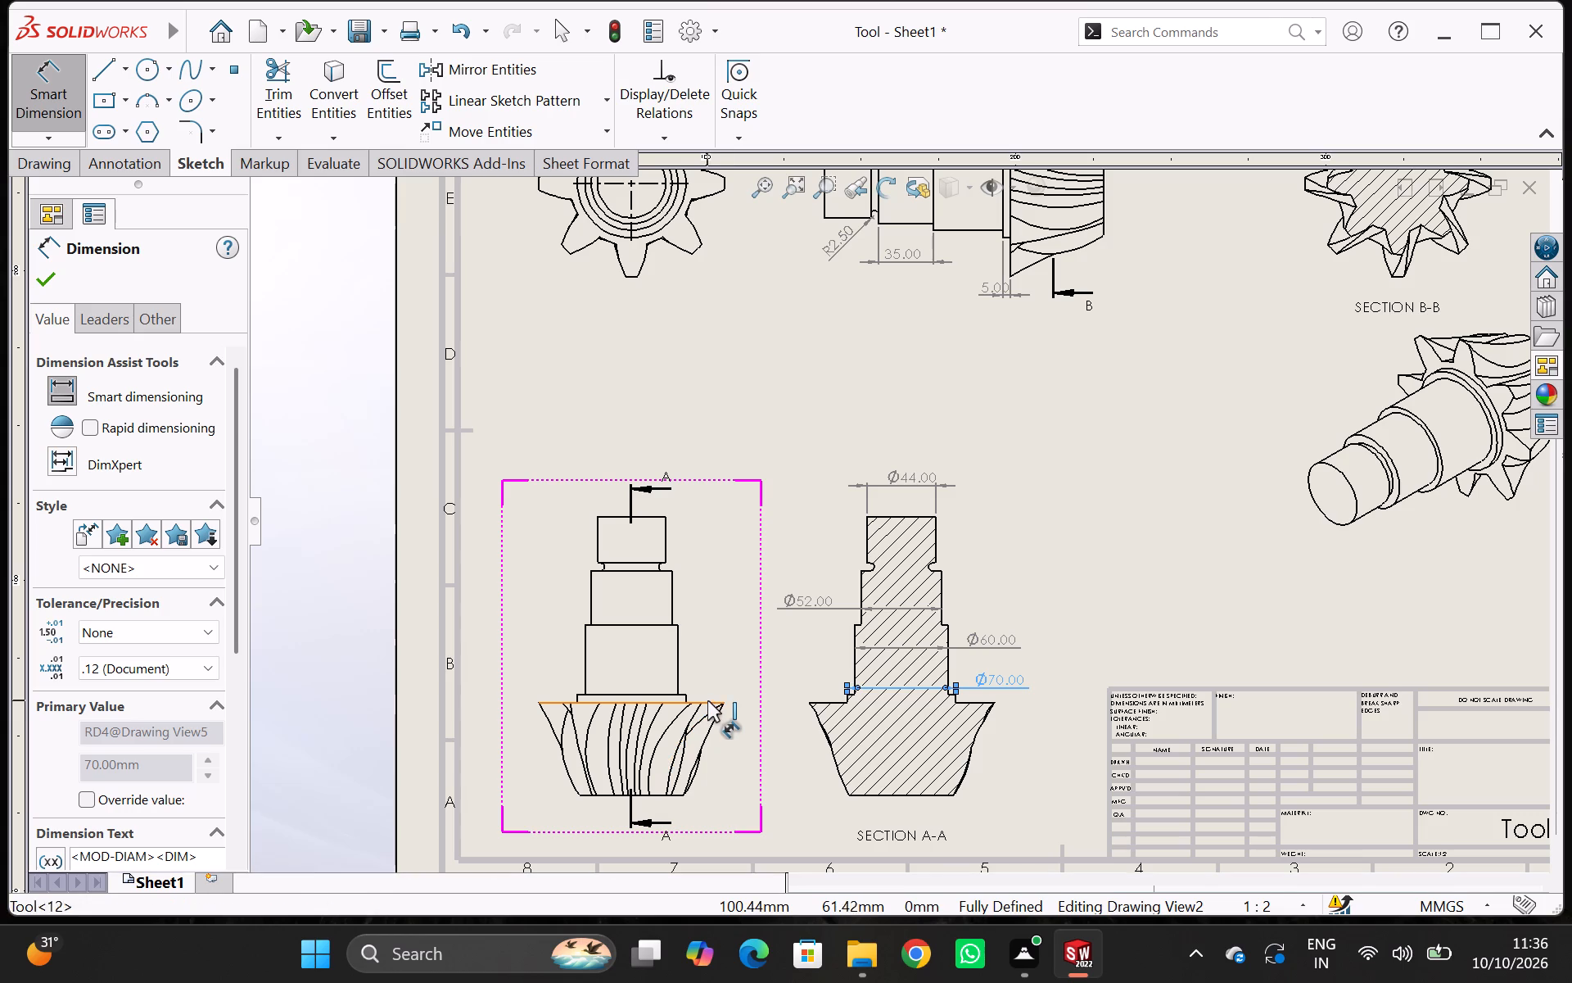
{"action": "left_click", "coordinate": [709, 677]}
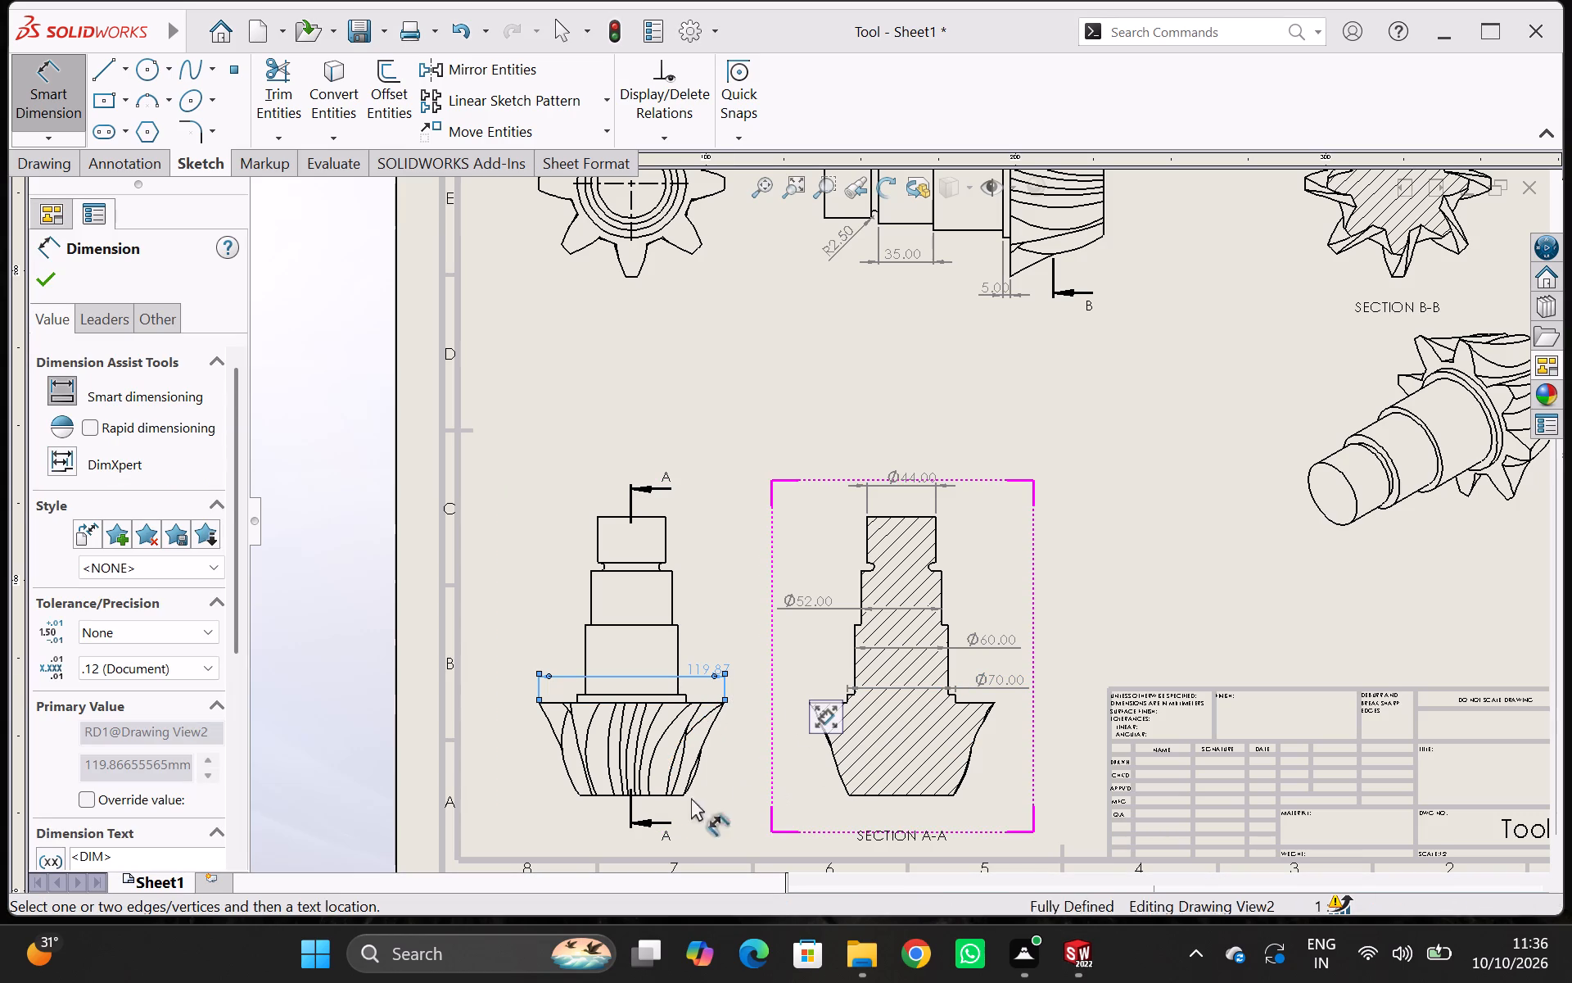
{"action": "left_click", "coordinate": [585, 795]}
{"action": "left_click", "coordinate": [586, 812]}
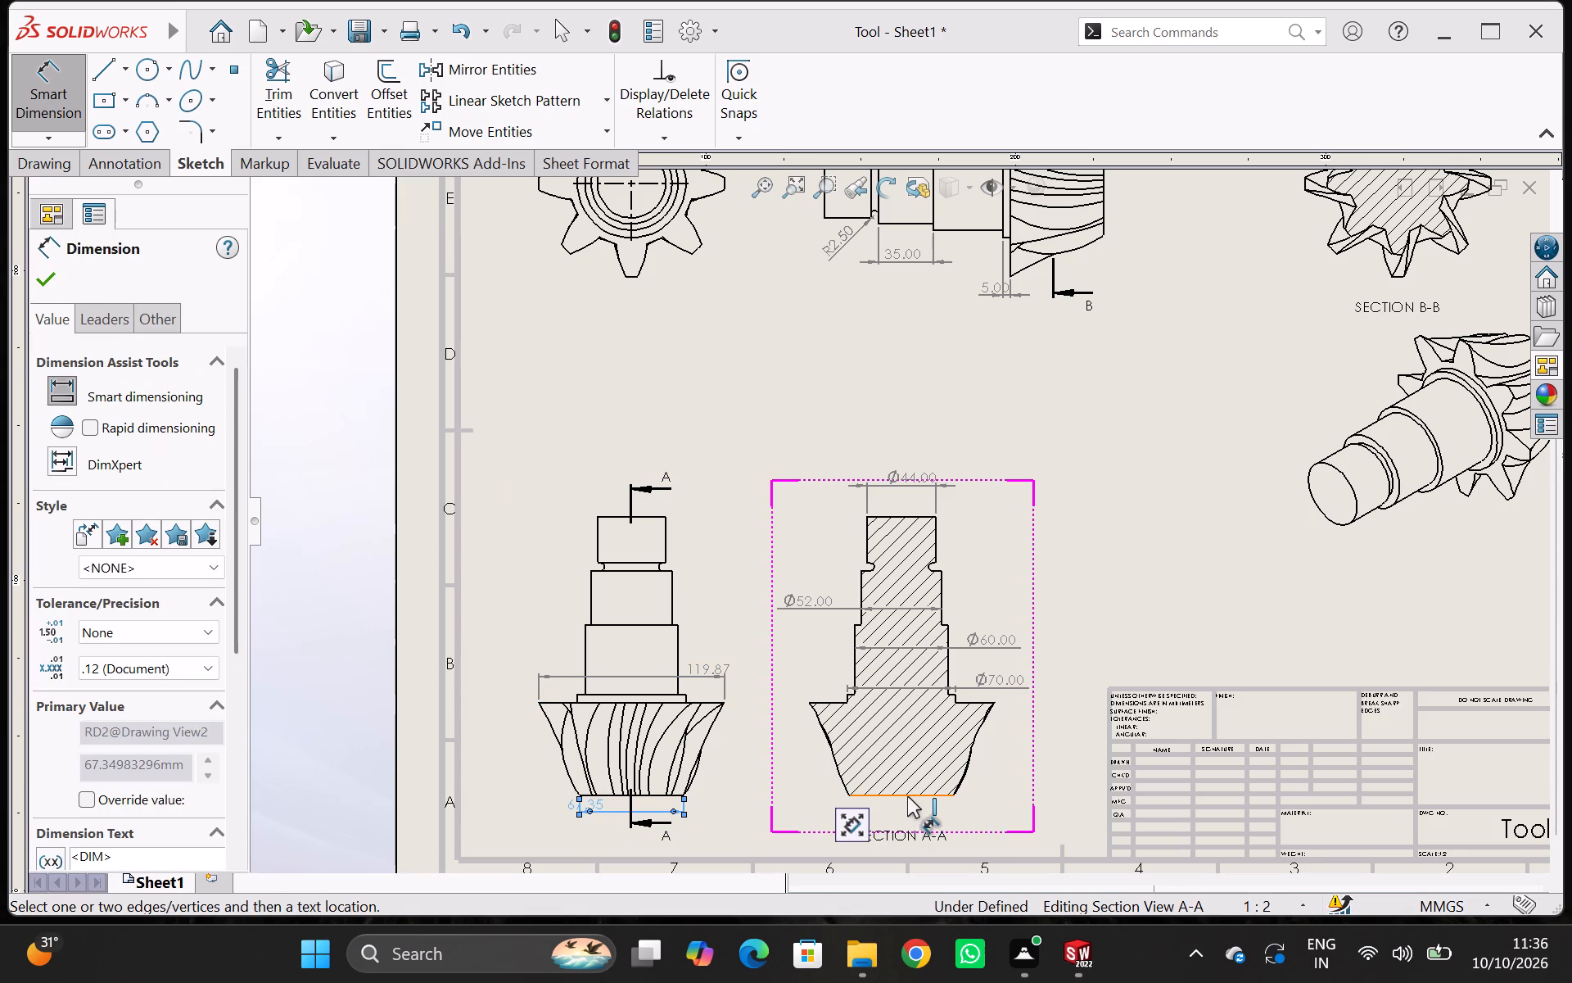
Dimension the gear's narrow end width and its overhang beyond the flange on both sides in section A-A.
{"action": "left_click", "coordinate": [907, 796]}
{"action": "left_click", "coordinate": [906, 813]}
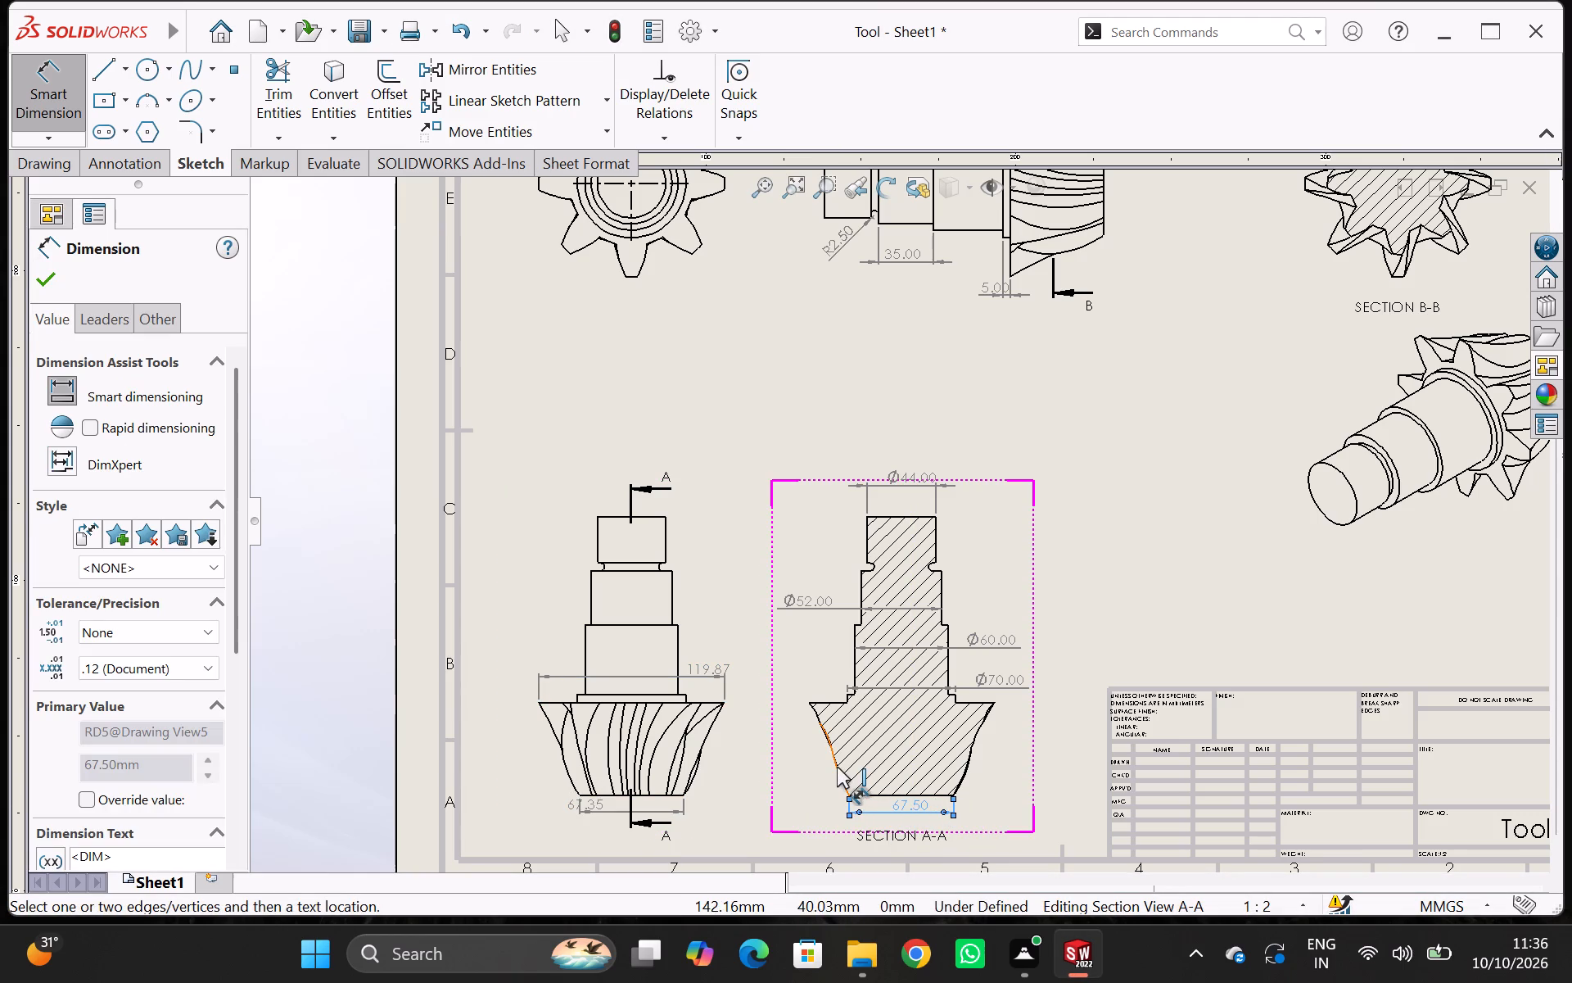
{"action": "left_click", "coordinate": [837, 767]}
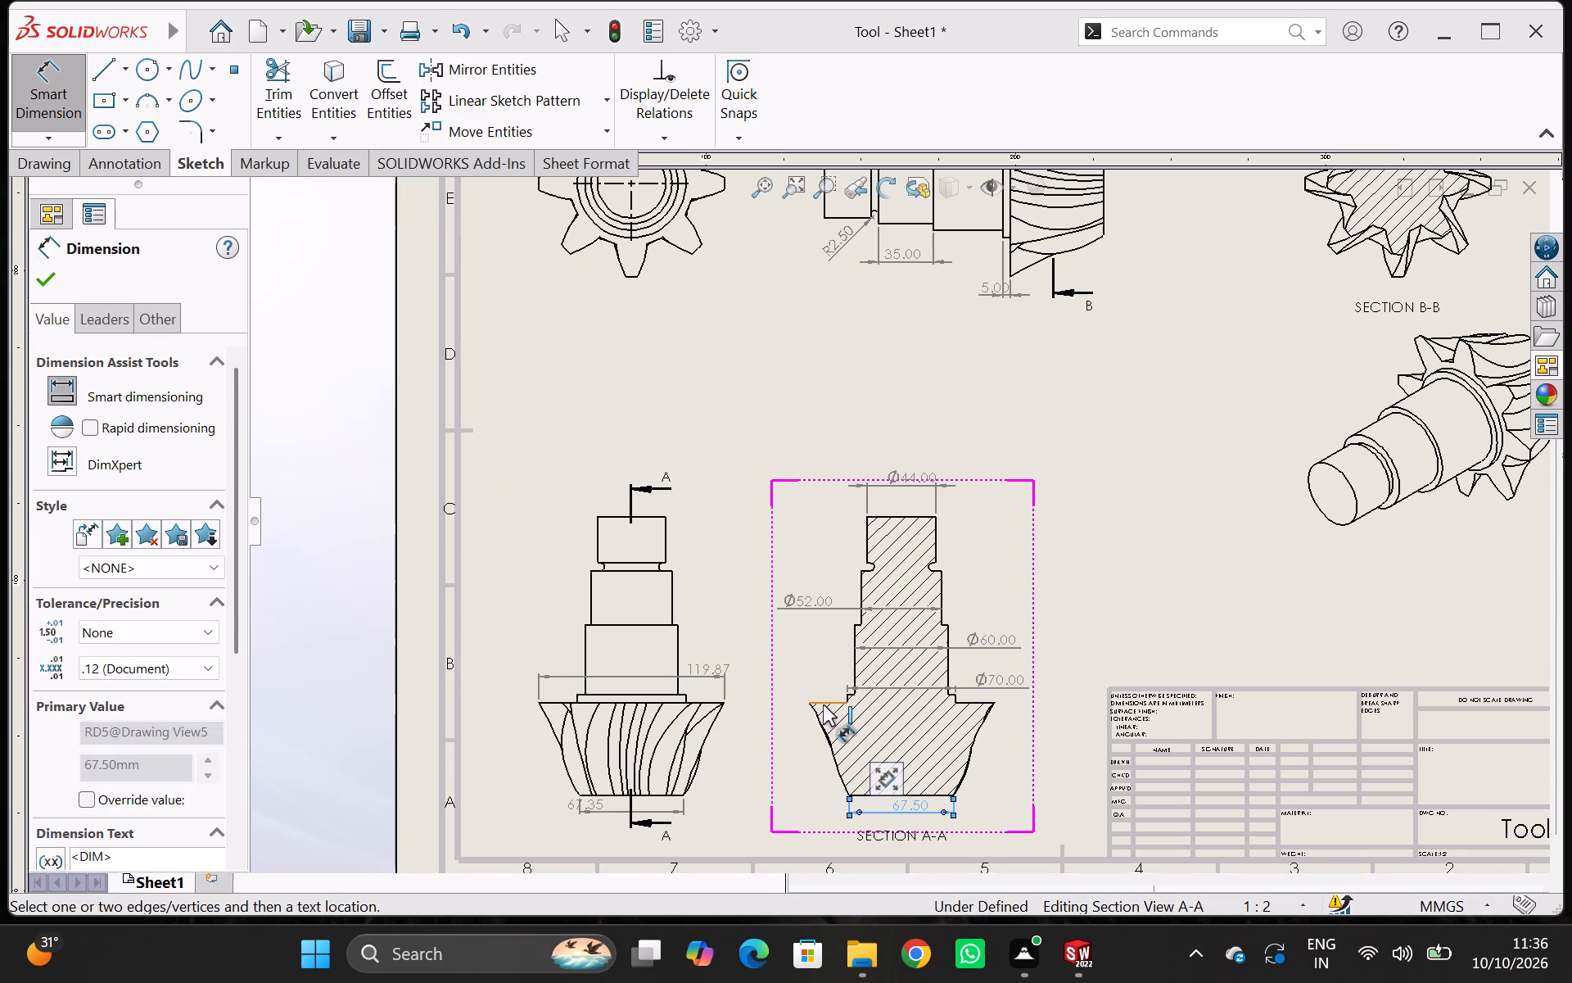
{"action": "left_click", "coordinate": [823, 704]}
{"action": "left_click", "coordinate": [821, 694]}
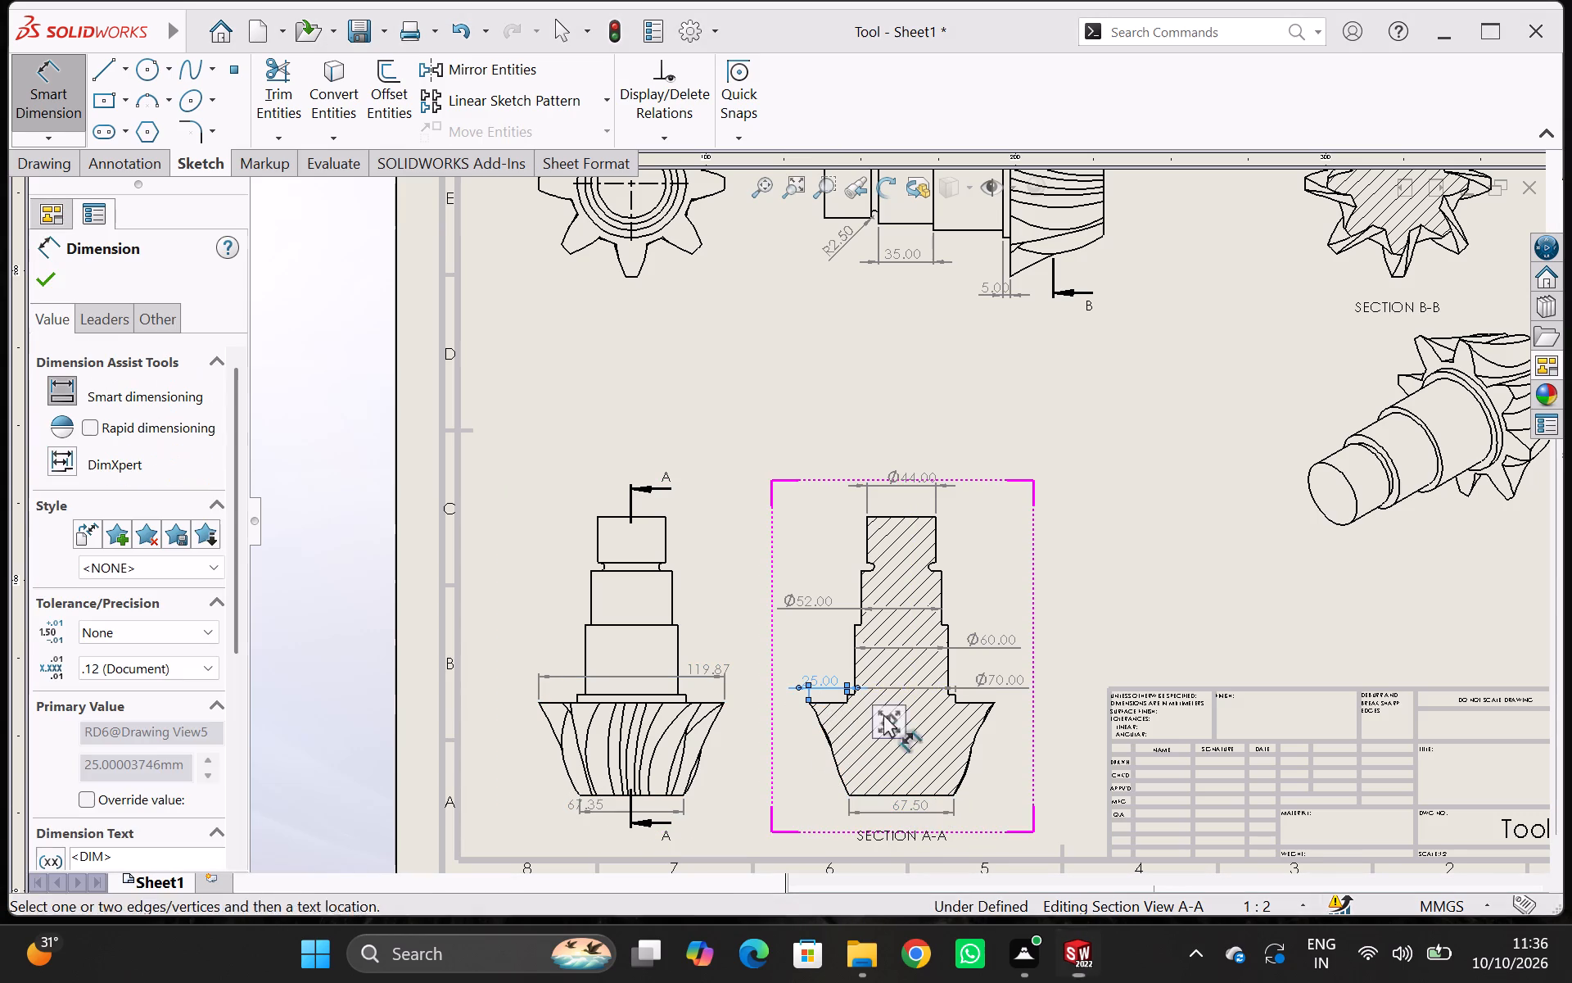
{"action": "left_click", "coordinate": [975, 703]}
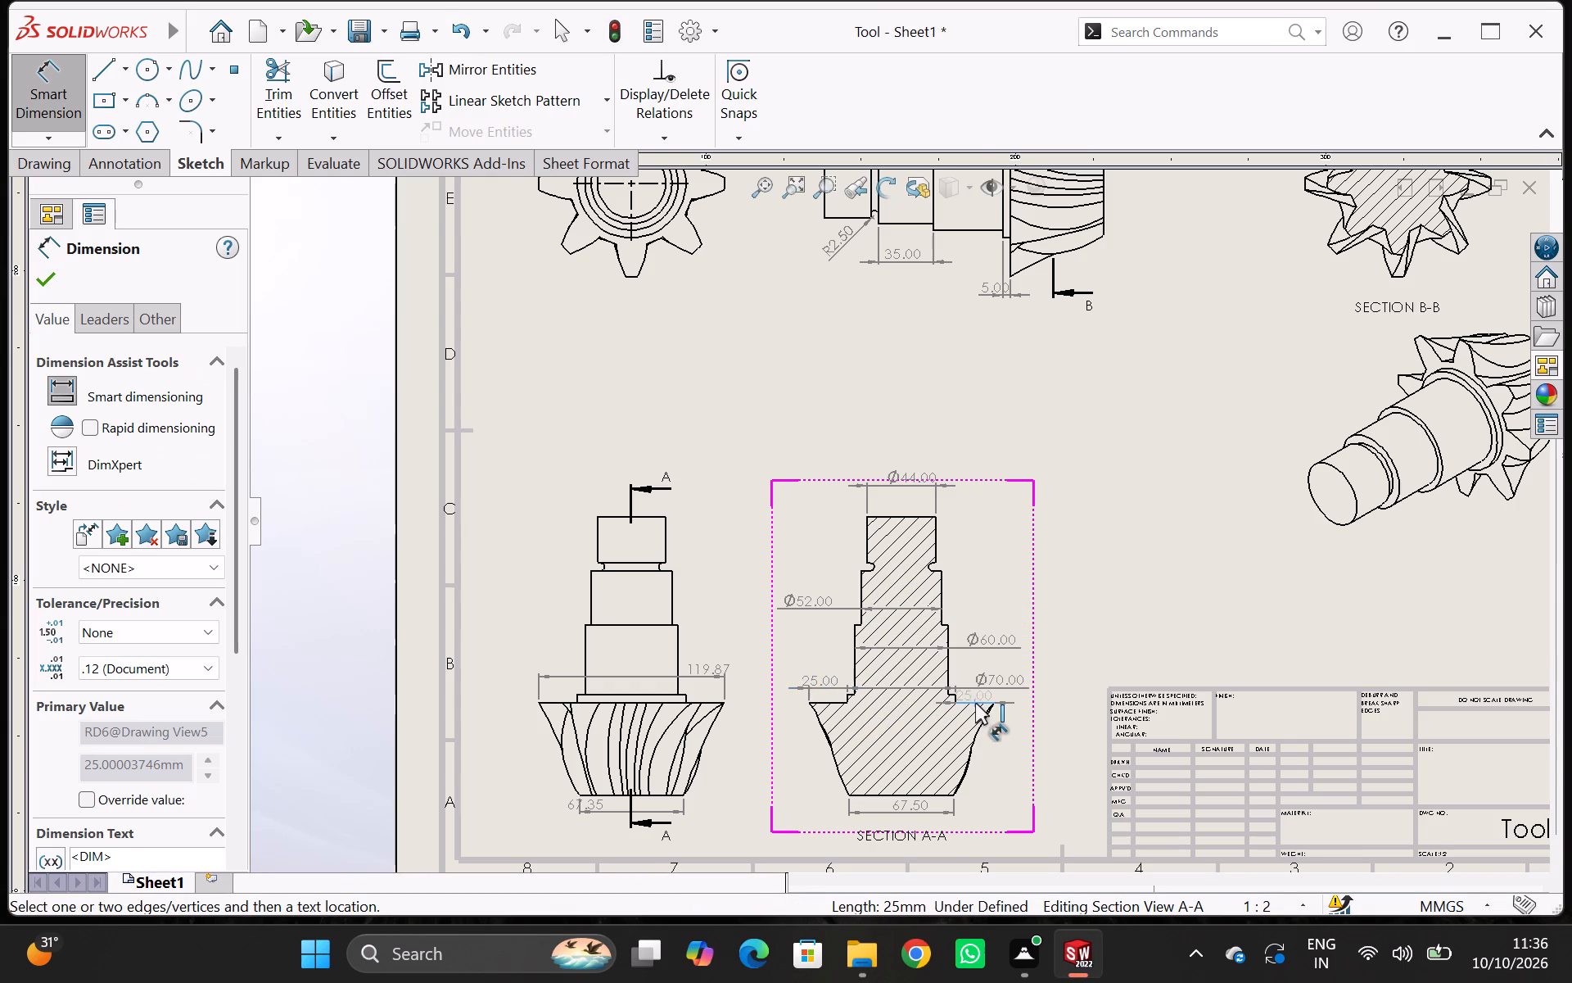
{"action": "left_click", "coordinate": [988, 761]}
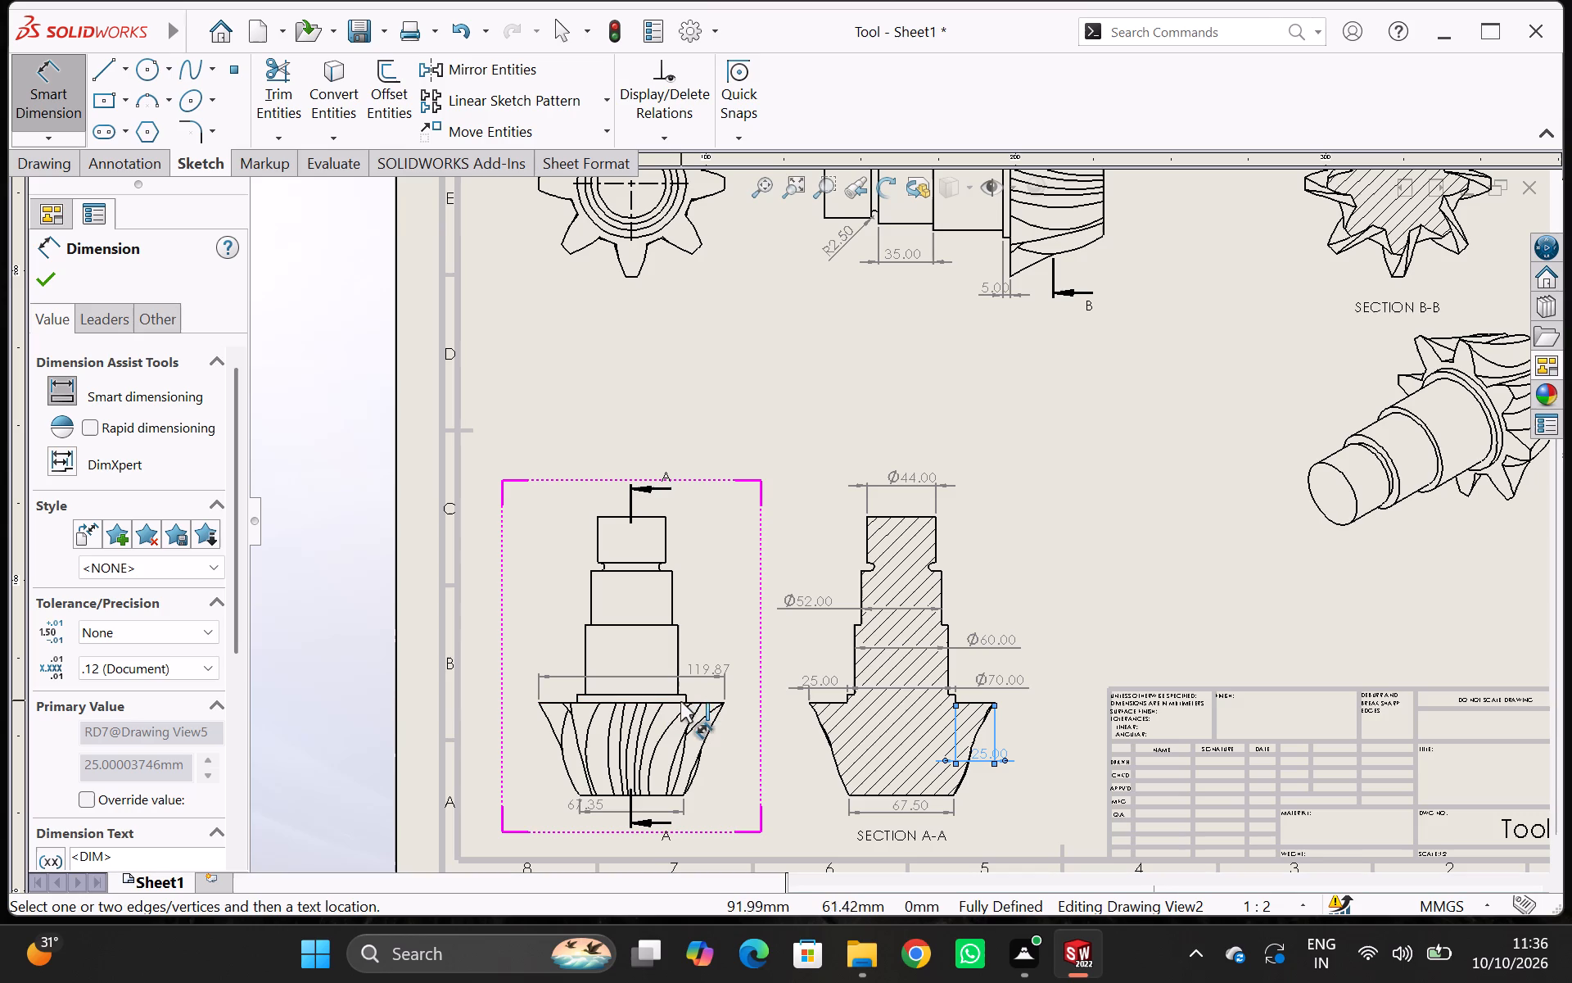
Add radius dimensions for one gear tooth's tip arc and its curved flank in the end view of the gear.
{"action": "left_click", "coordinate": [696, 251]}
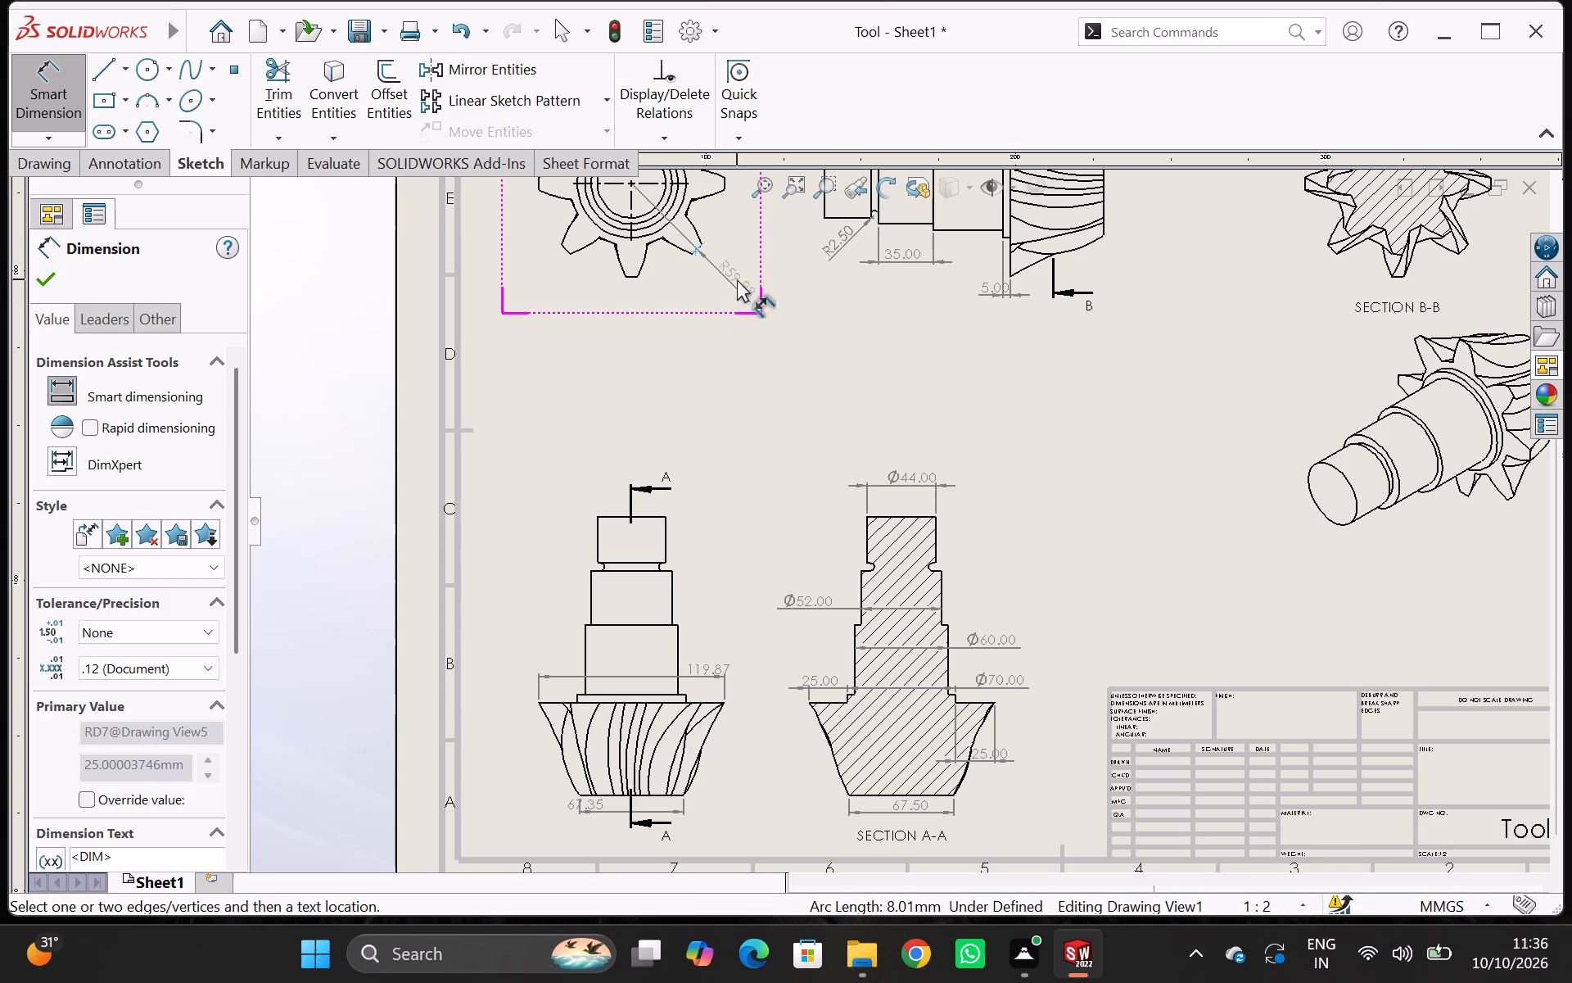
{"action": "left_click", "coordinate": [737, 279]}
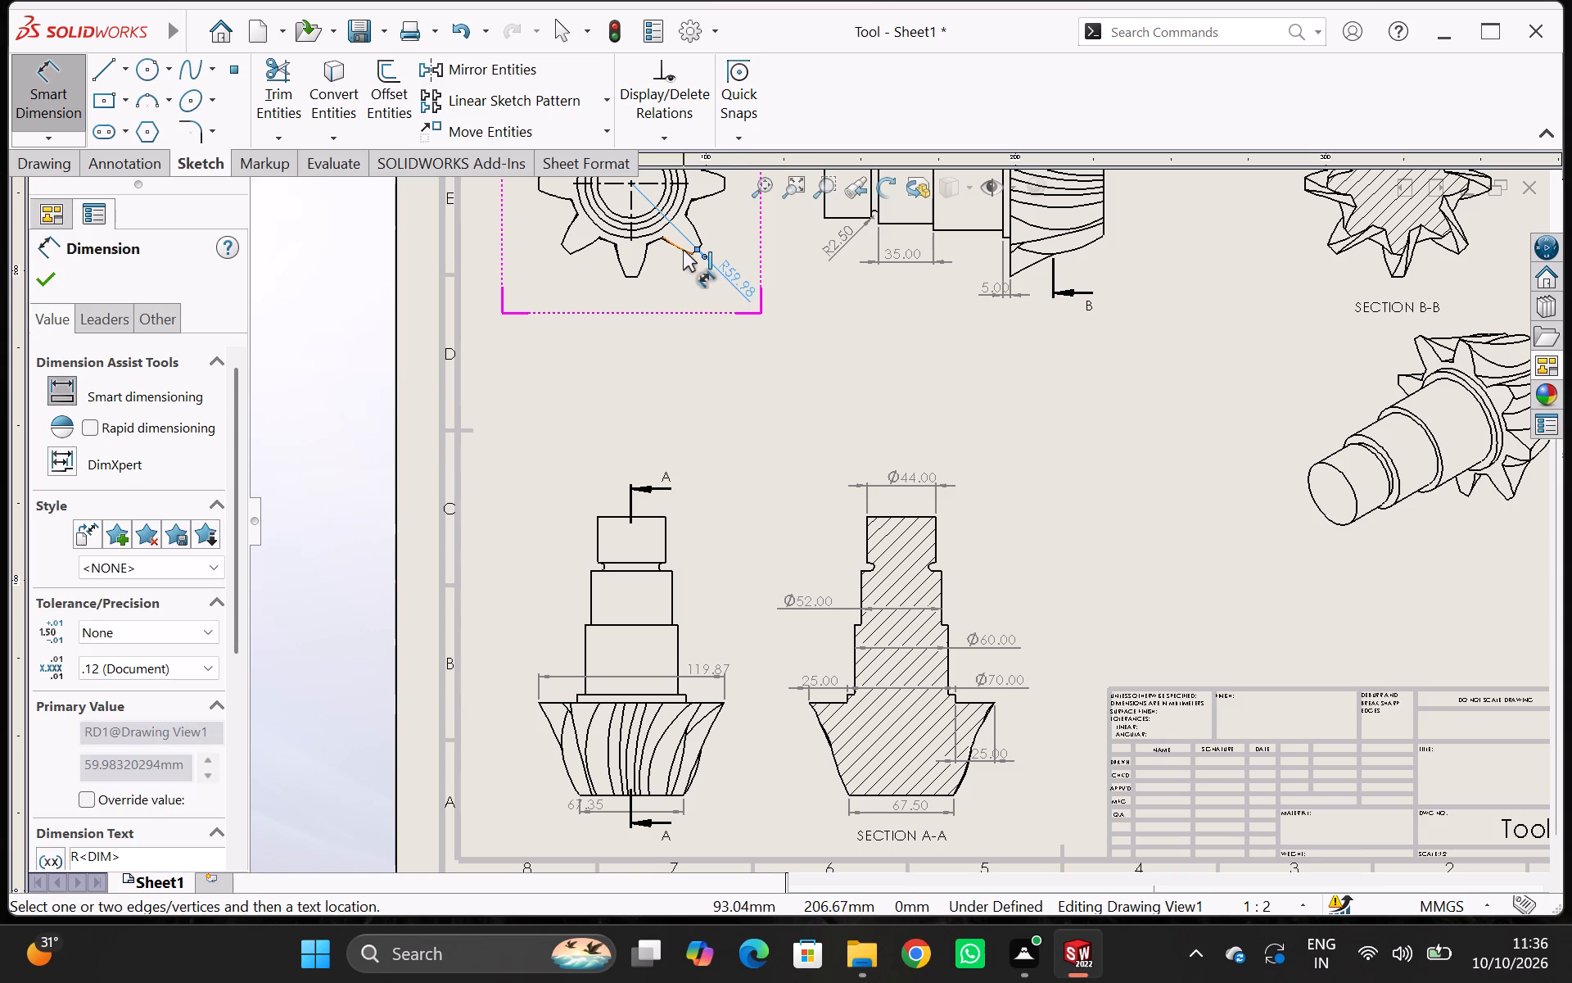
{"action": "left_click", "coordinate": [679, 247]}
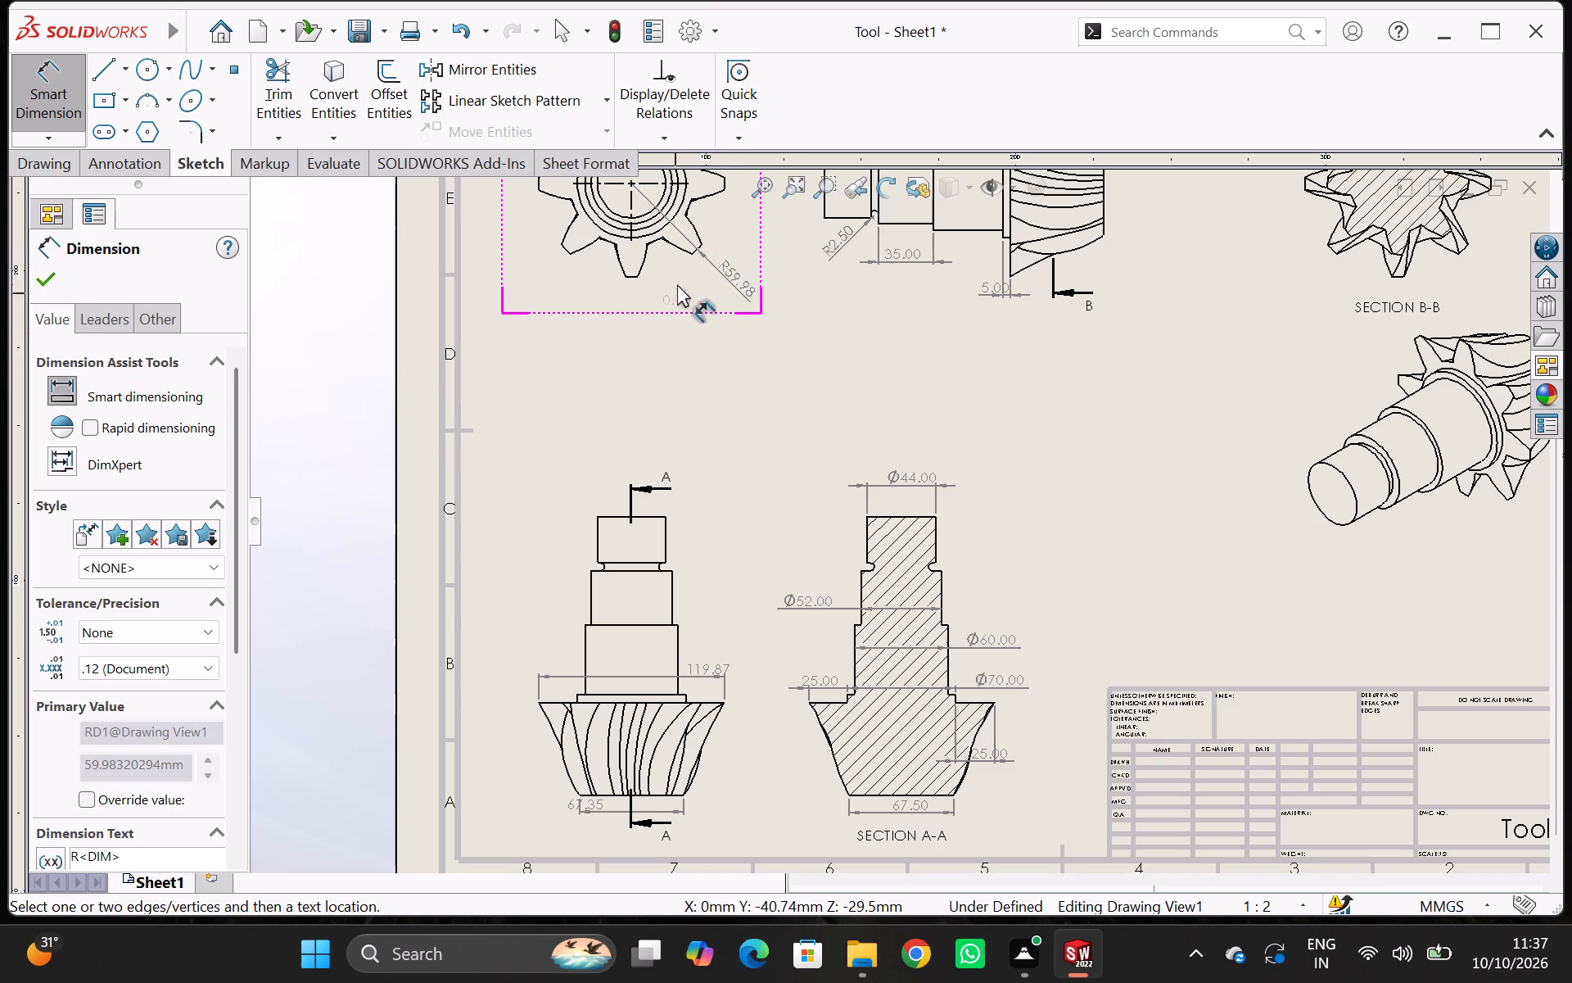
{"action": "key", "text": "Escape"}
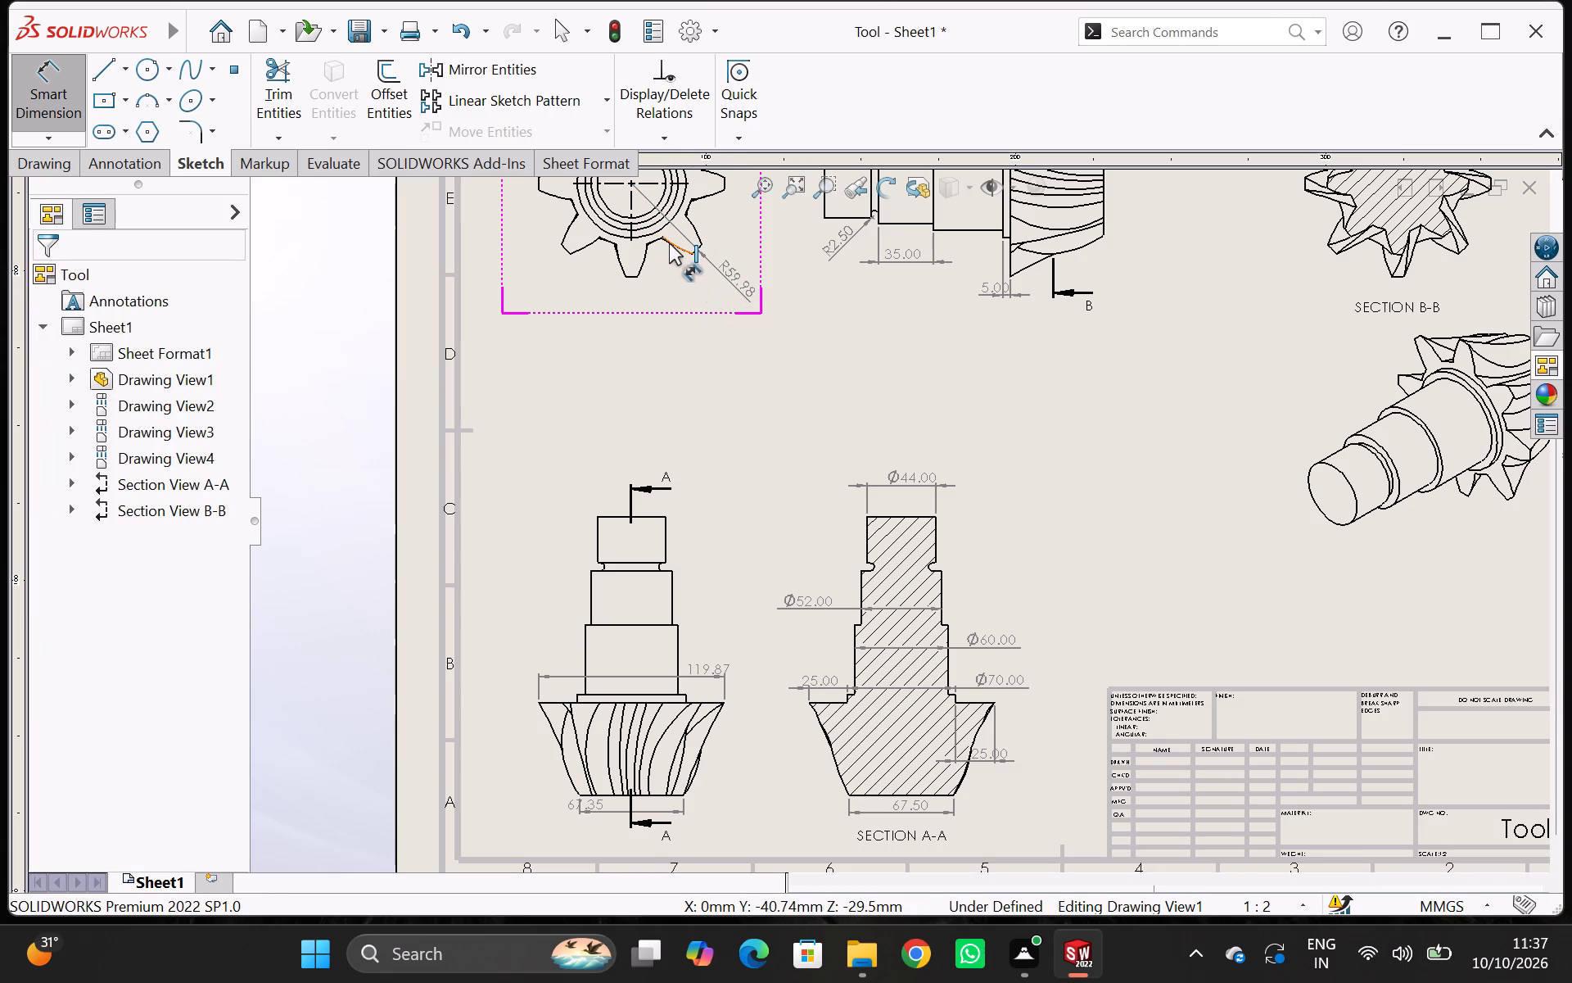
{"action": "left_click", "coordinate": [669, 243]}
{"action": "left_click", "coordinate": [666, 285]}
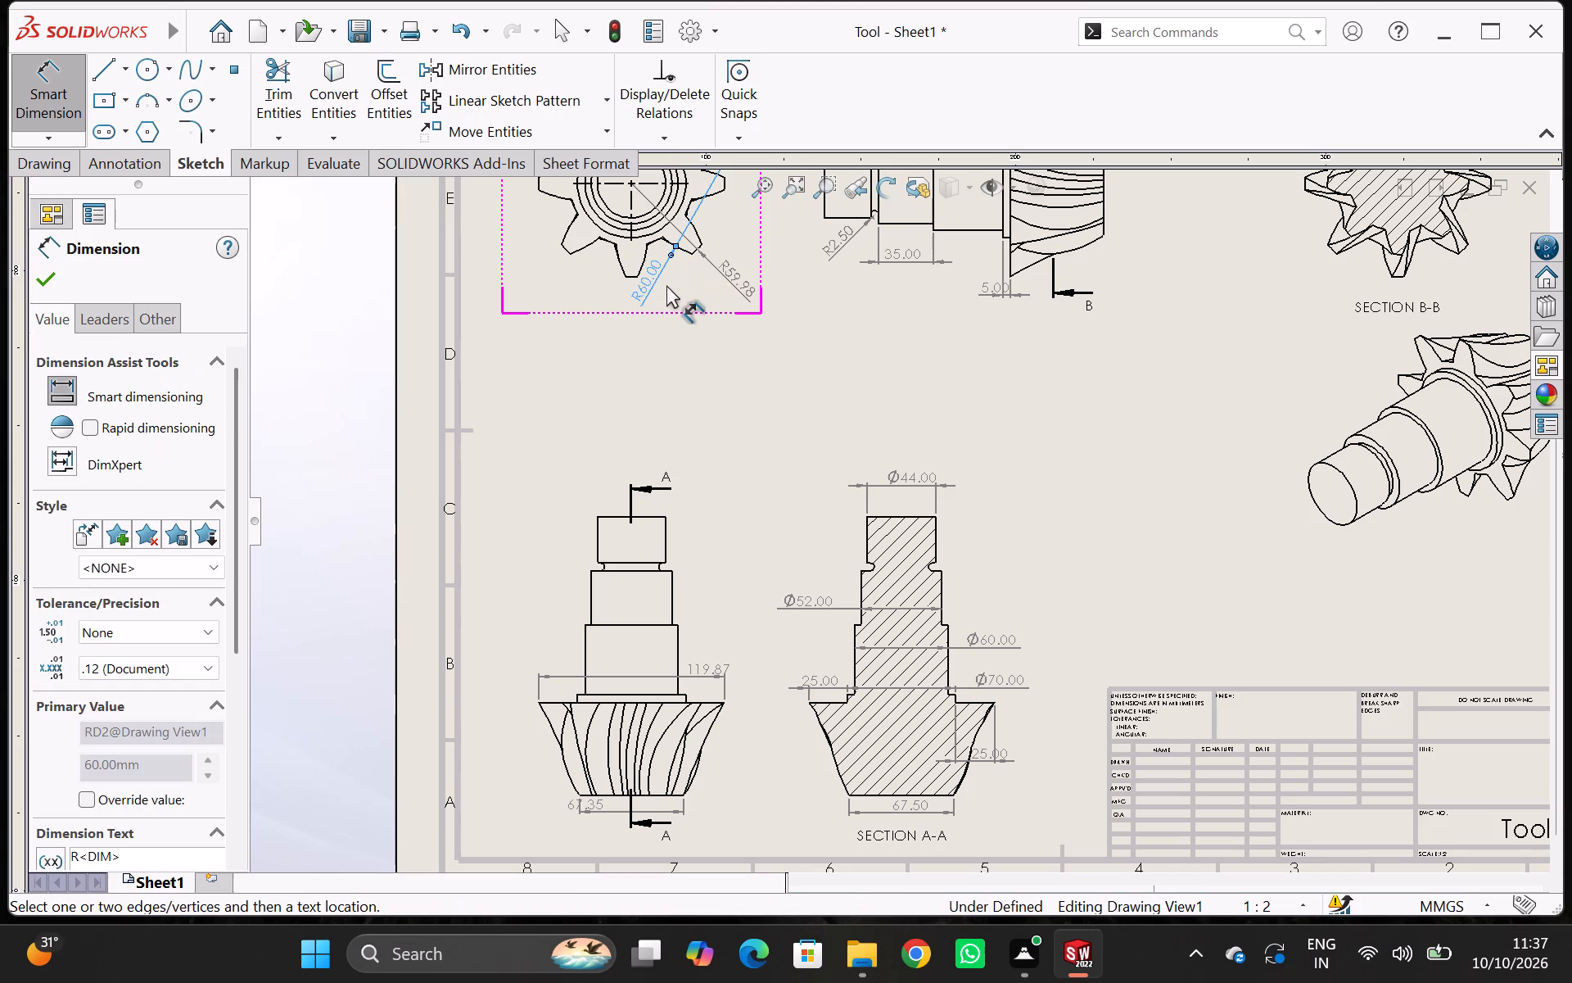
{"action": "scroll", "coordinate": [707, 307], "scroll_direction": "down", "scroll_amount": 1}
{"action": "scroll", "coordinate": [707, 311], "scroll_direction": "up", "scroll_amount": 2}
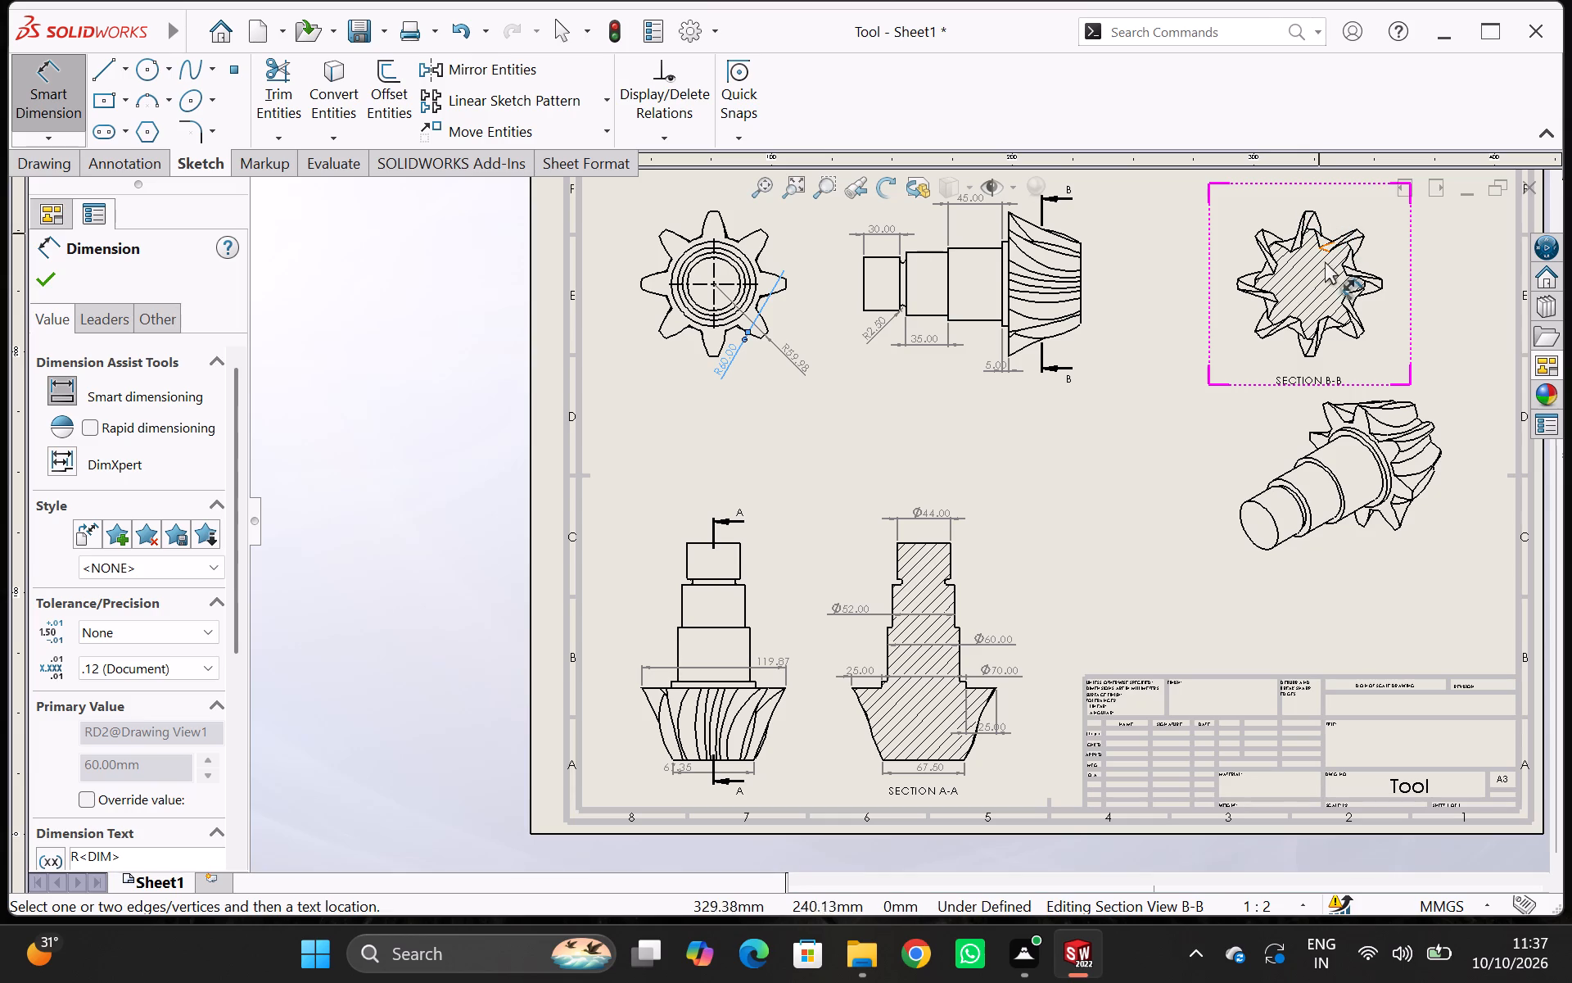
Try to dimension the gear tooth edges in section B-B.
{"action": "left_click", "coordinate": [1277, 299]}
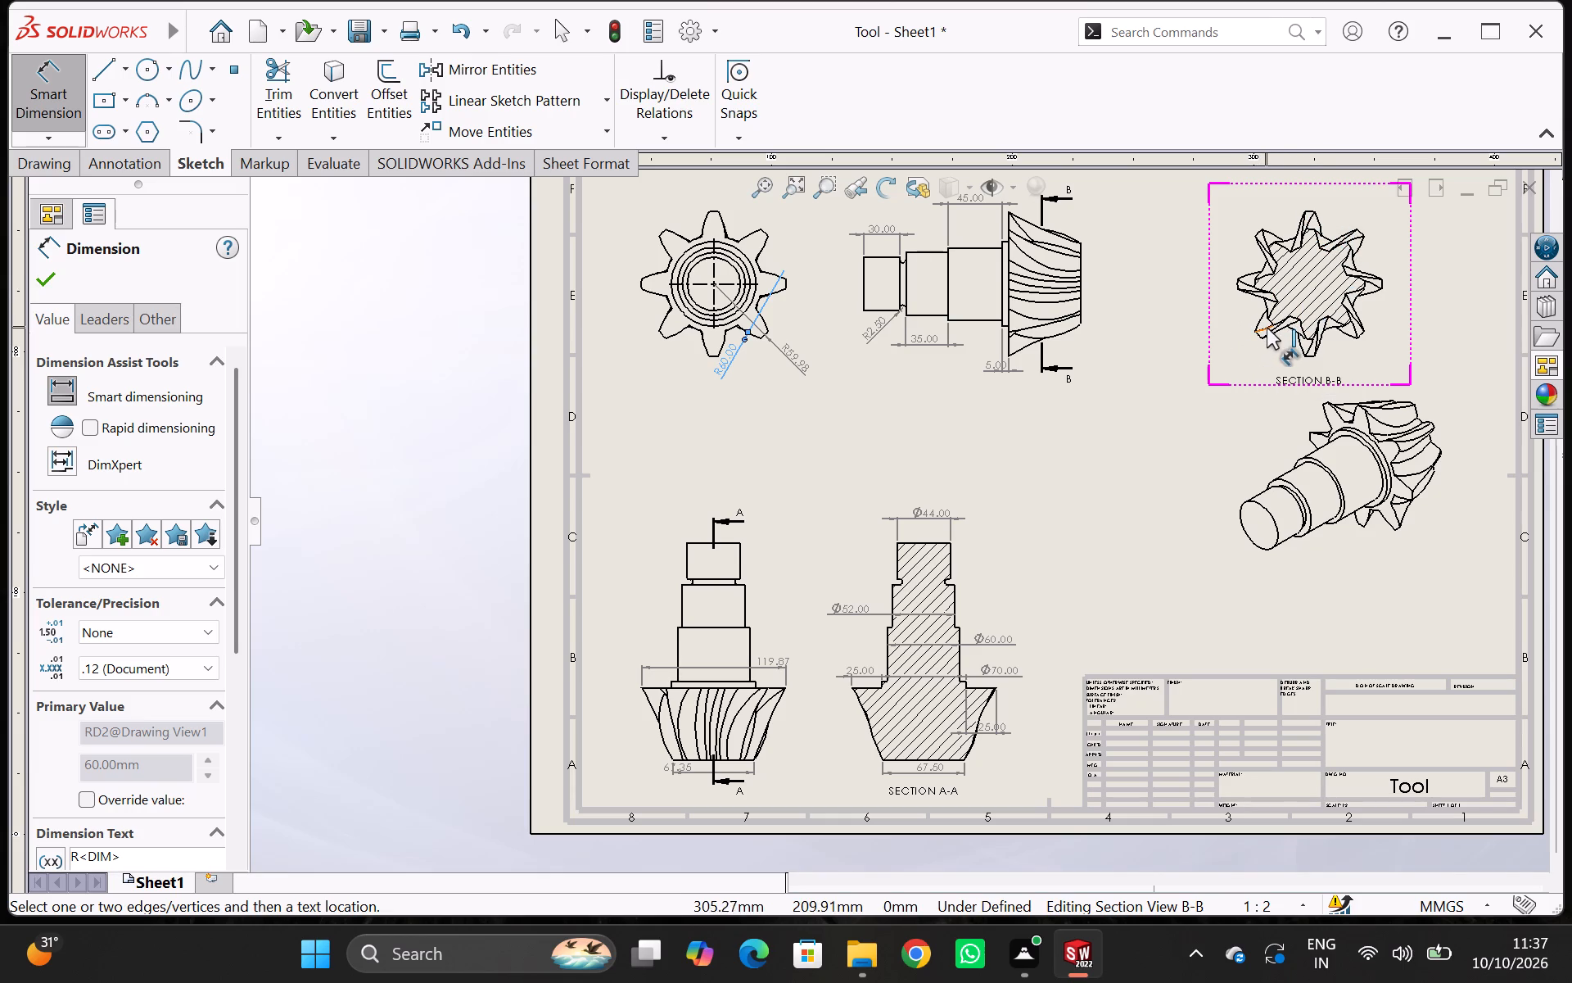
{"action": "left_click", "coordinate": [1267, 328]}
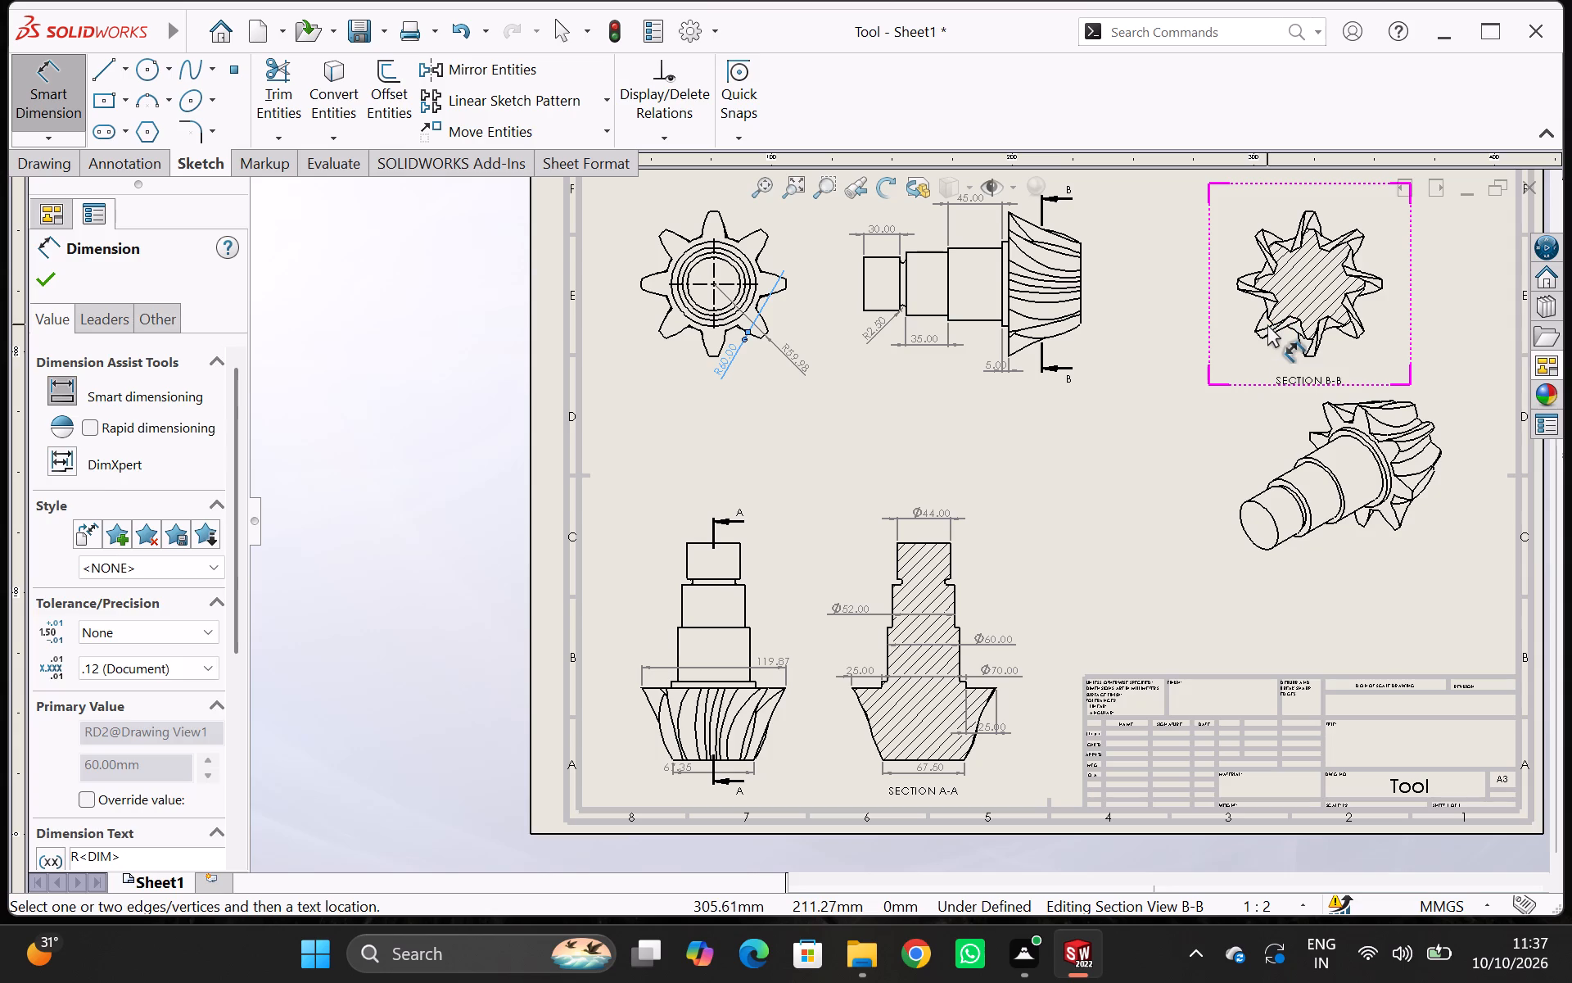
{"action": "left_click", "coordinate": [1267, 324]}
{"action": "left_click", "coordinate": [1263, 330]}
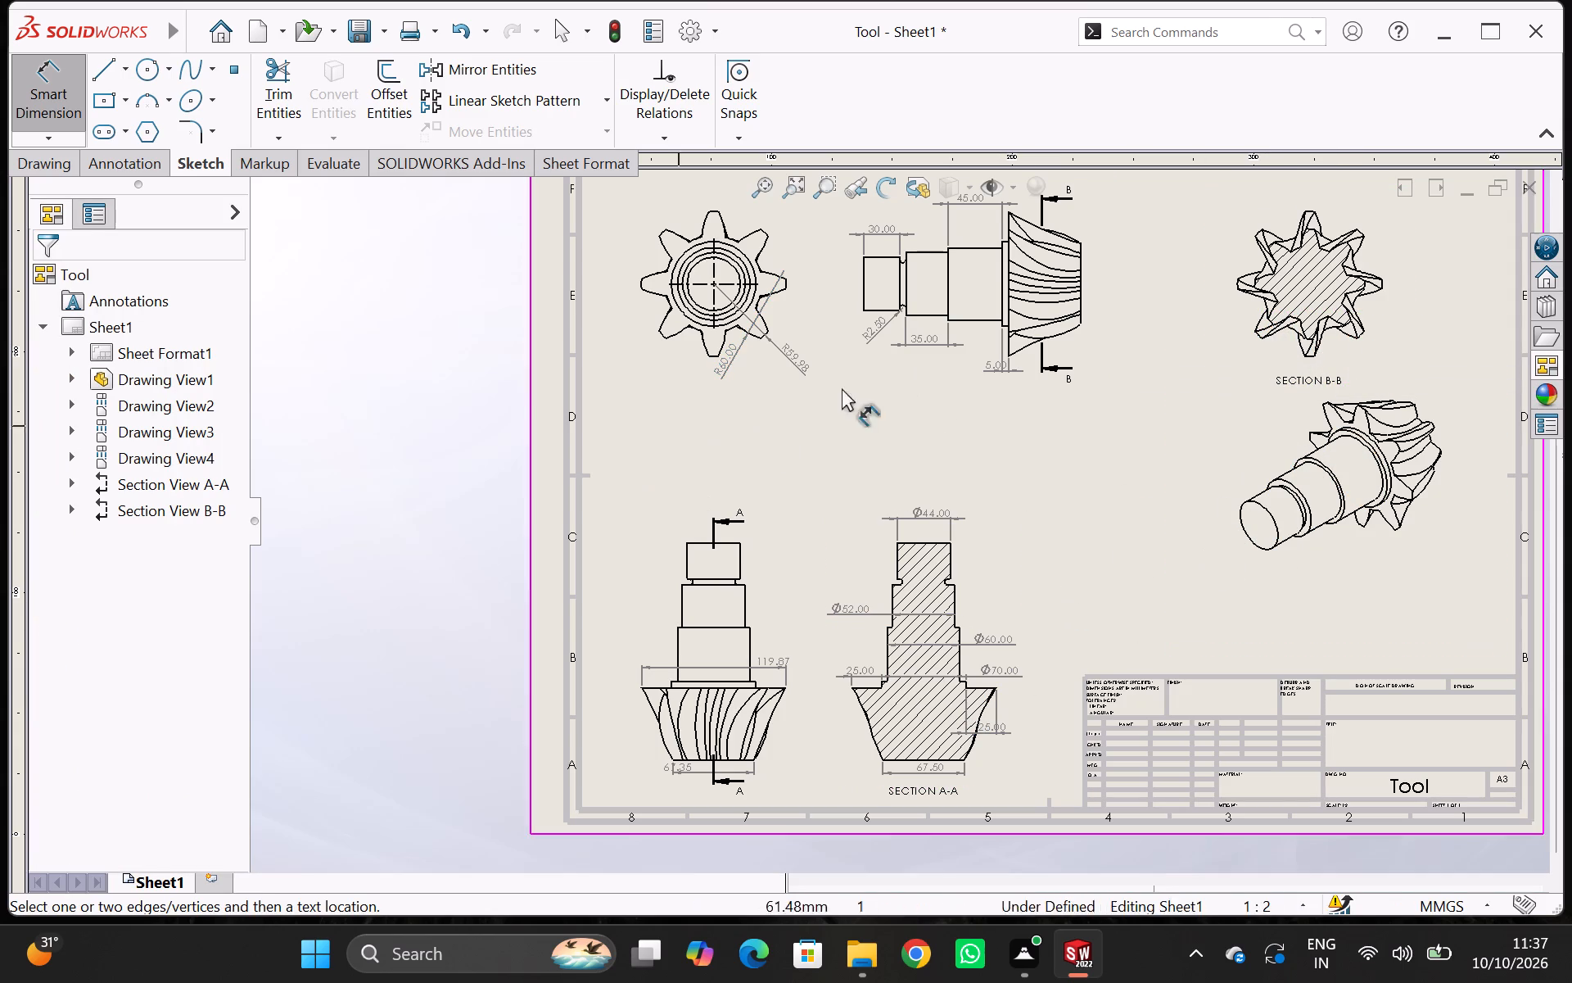
Add a radius dimension to the top tooth's curved flank and a diameter dimension to the shaft end circle in the gear's end view.
{"action": "left_click", "coordinate": [706, 219]}
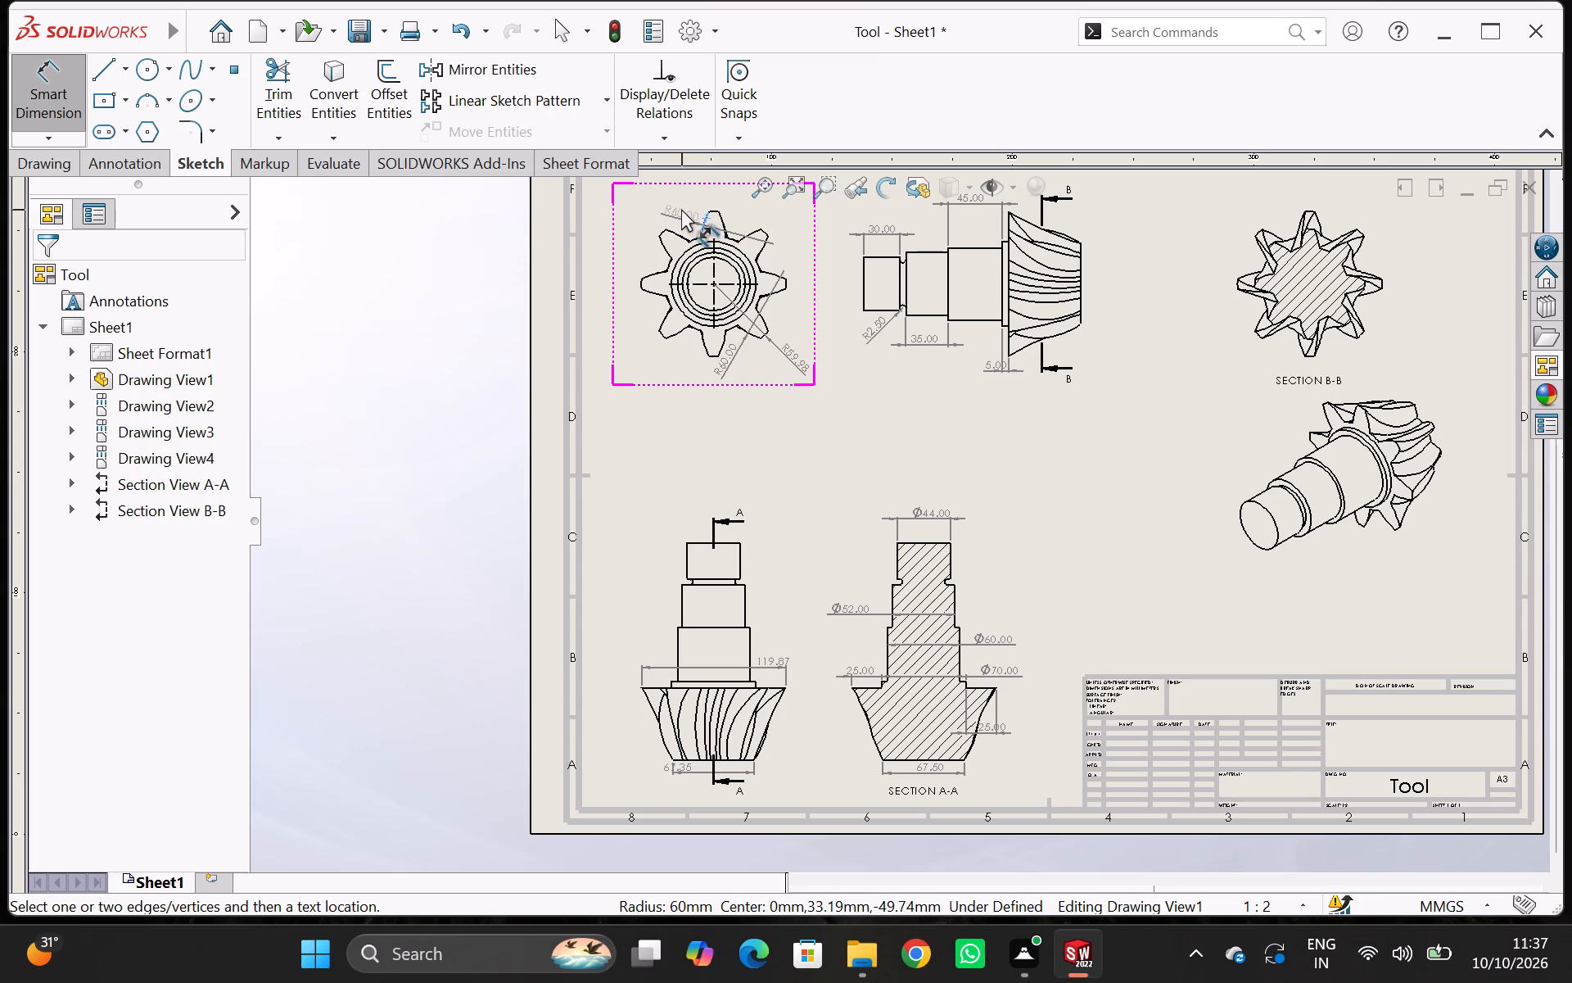
{"action": "left_click", "coordinate": [676, 201]}
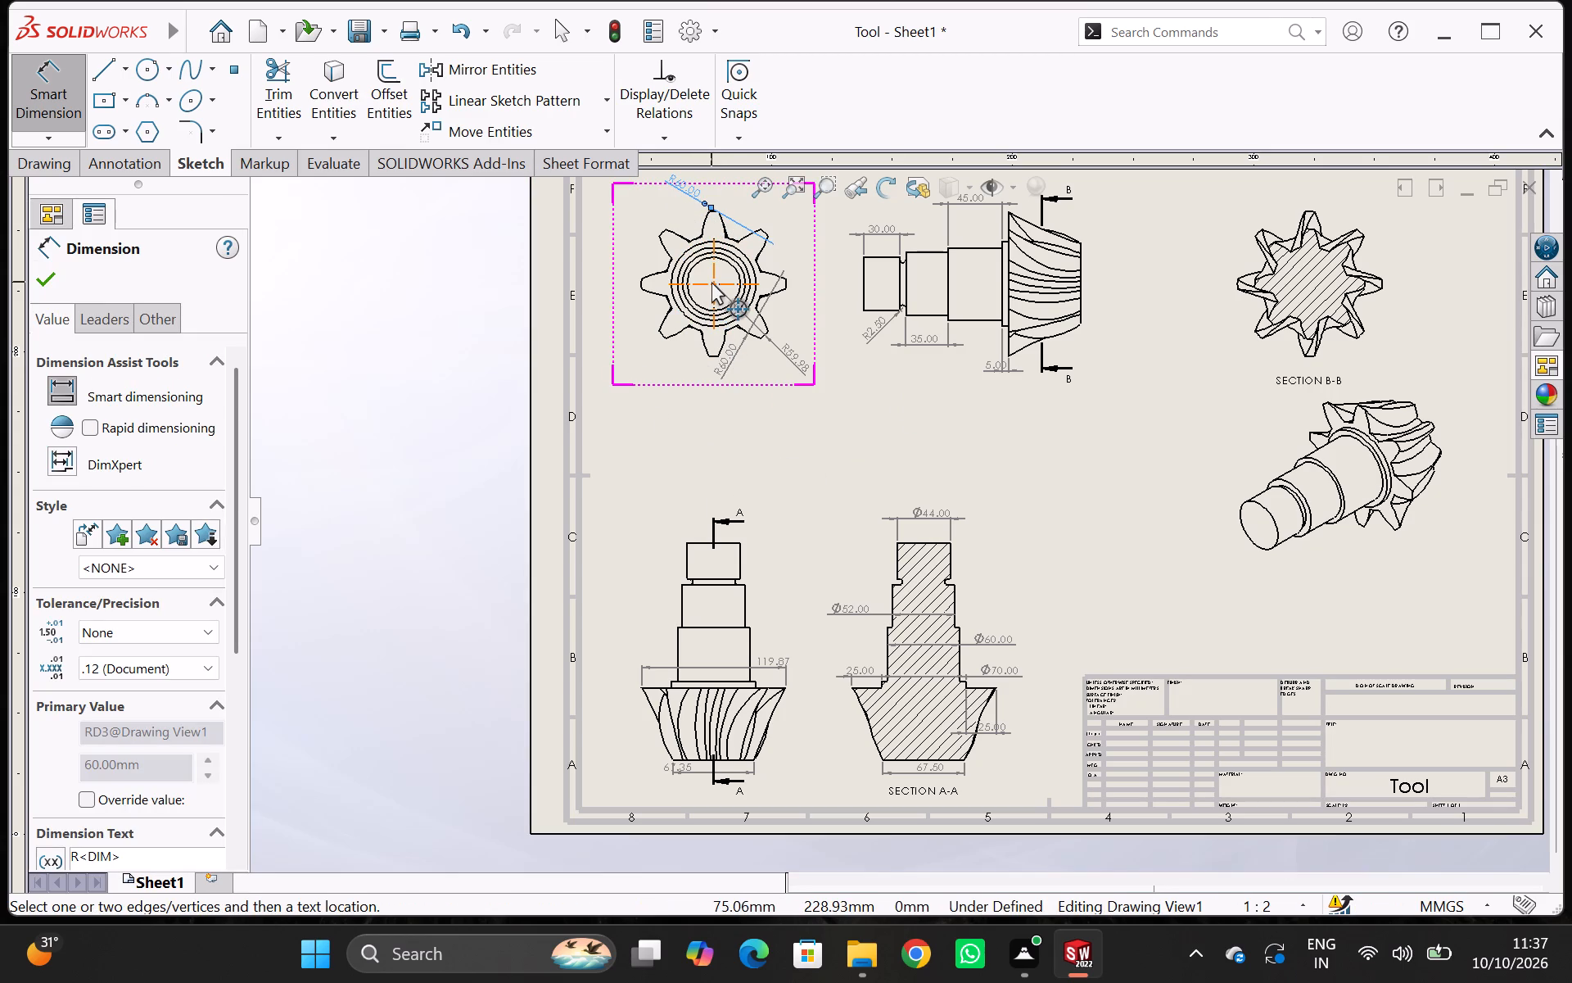
{"action": "left_click", "coordinate": [693, 301]}
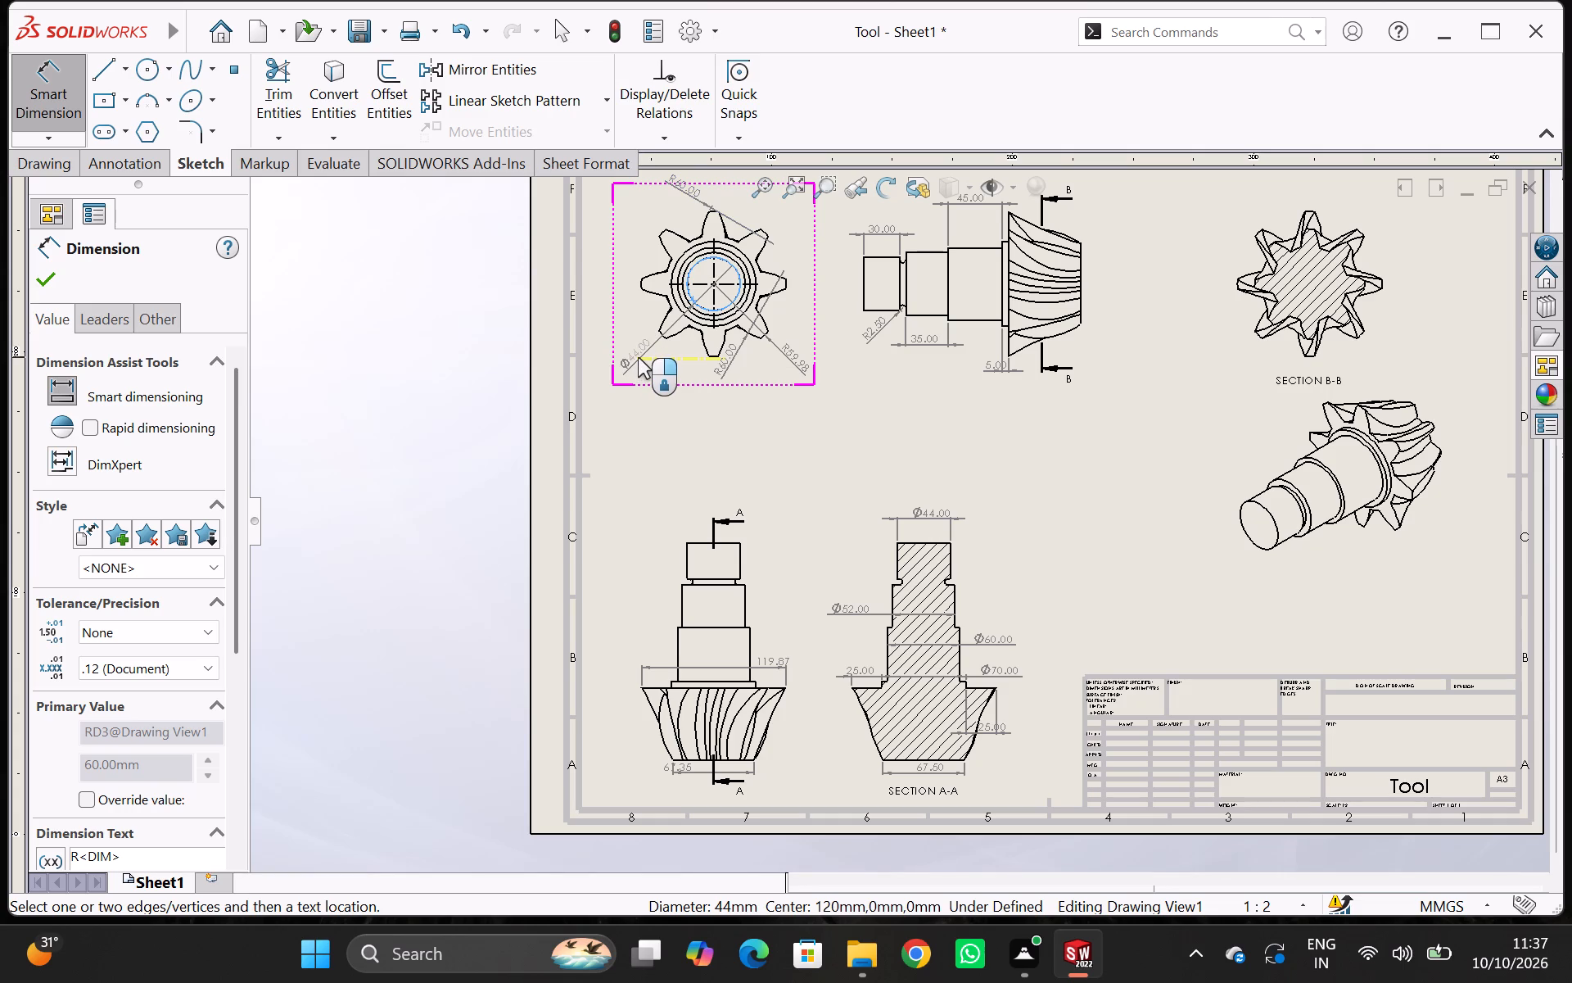
{"action": "left_click", "coordinate": [638, 355]}
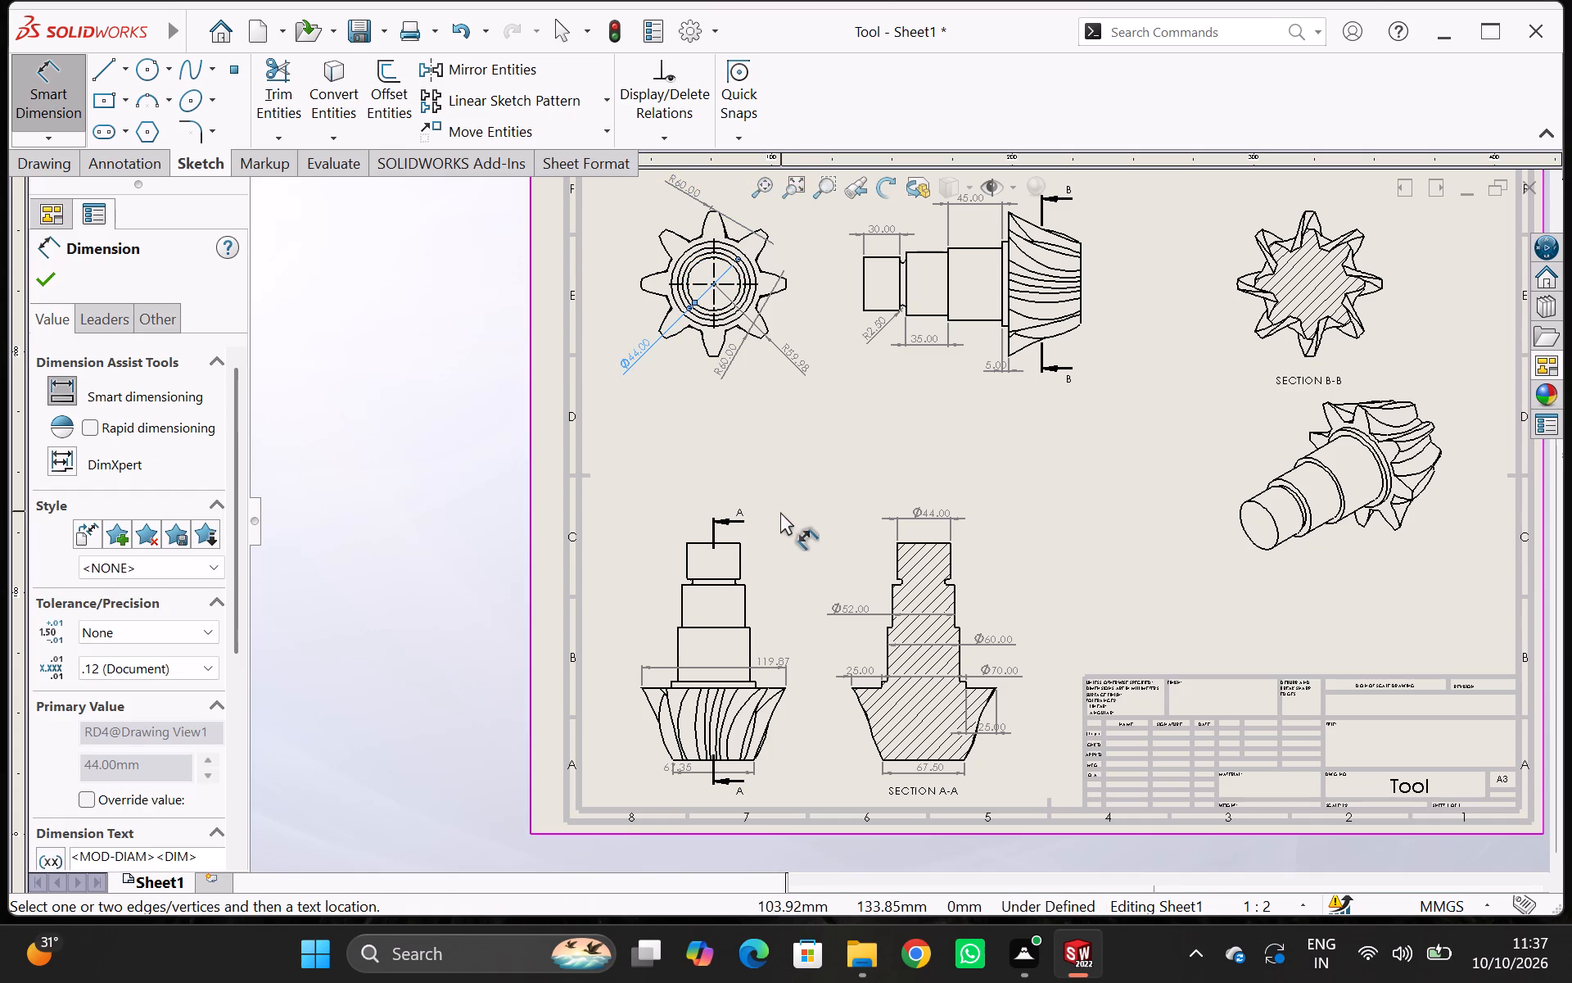
{"action": "key", "text": "Escape"}
Set the isometric view's display style to Shaded With Edges.
{"action": "left_click", "coordinate": [1266, 445]}
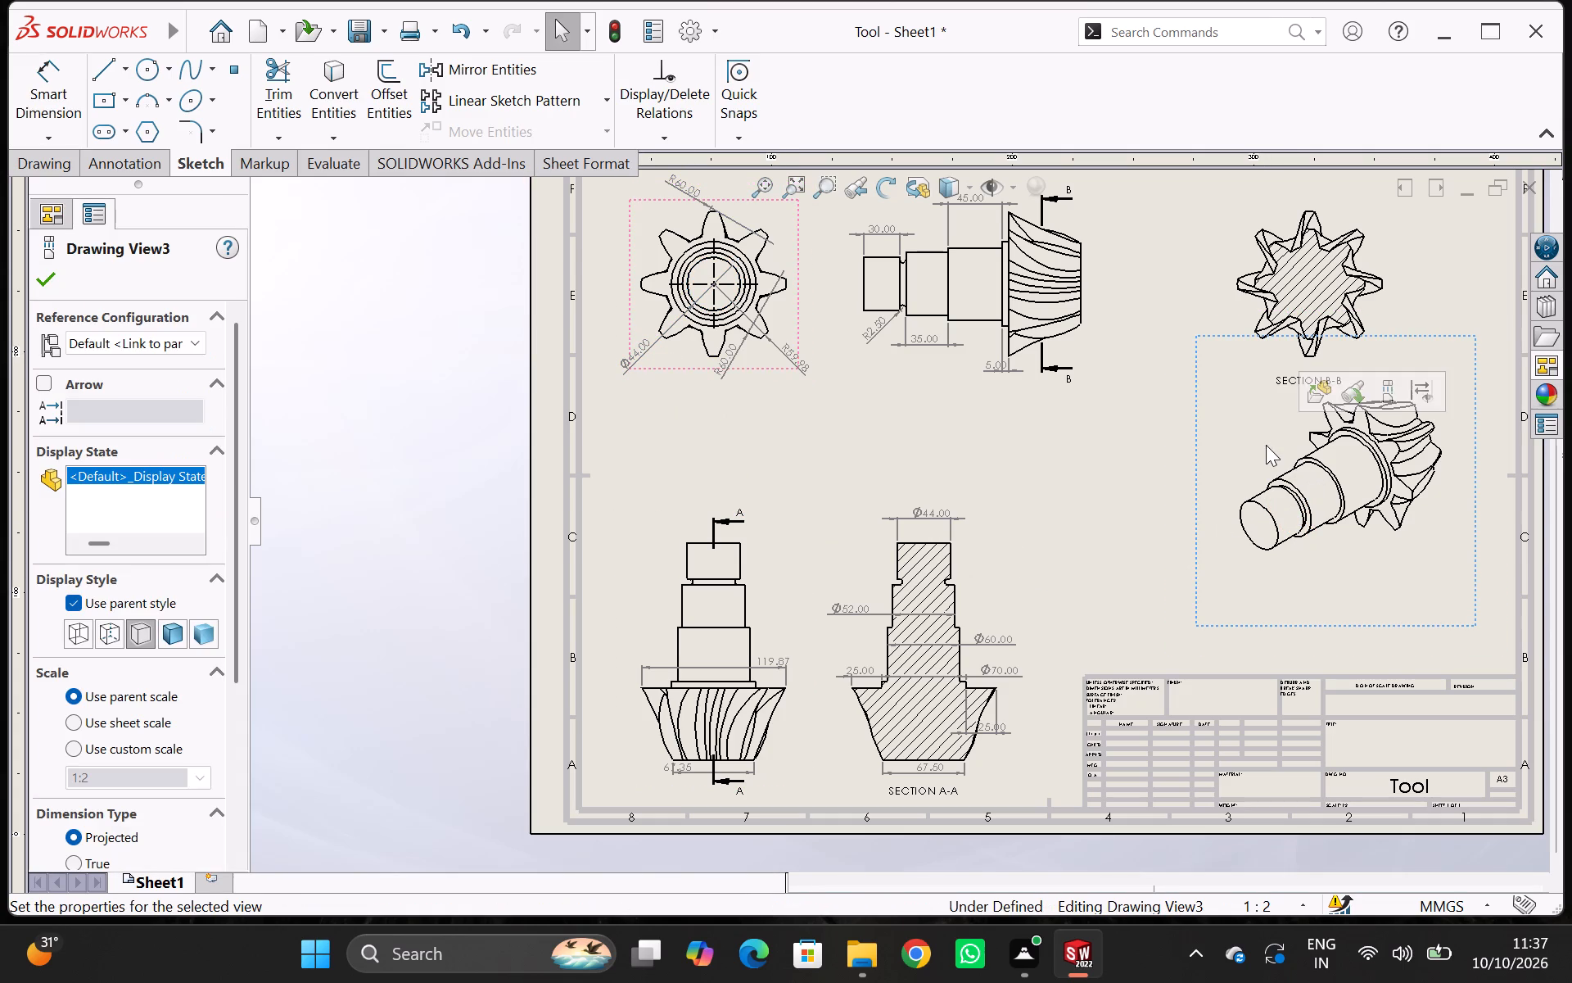
{"action": "left_click", "coordinate": [170, 635]}
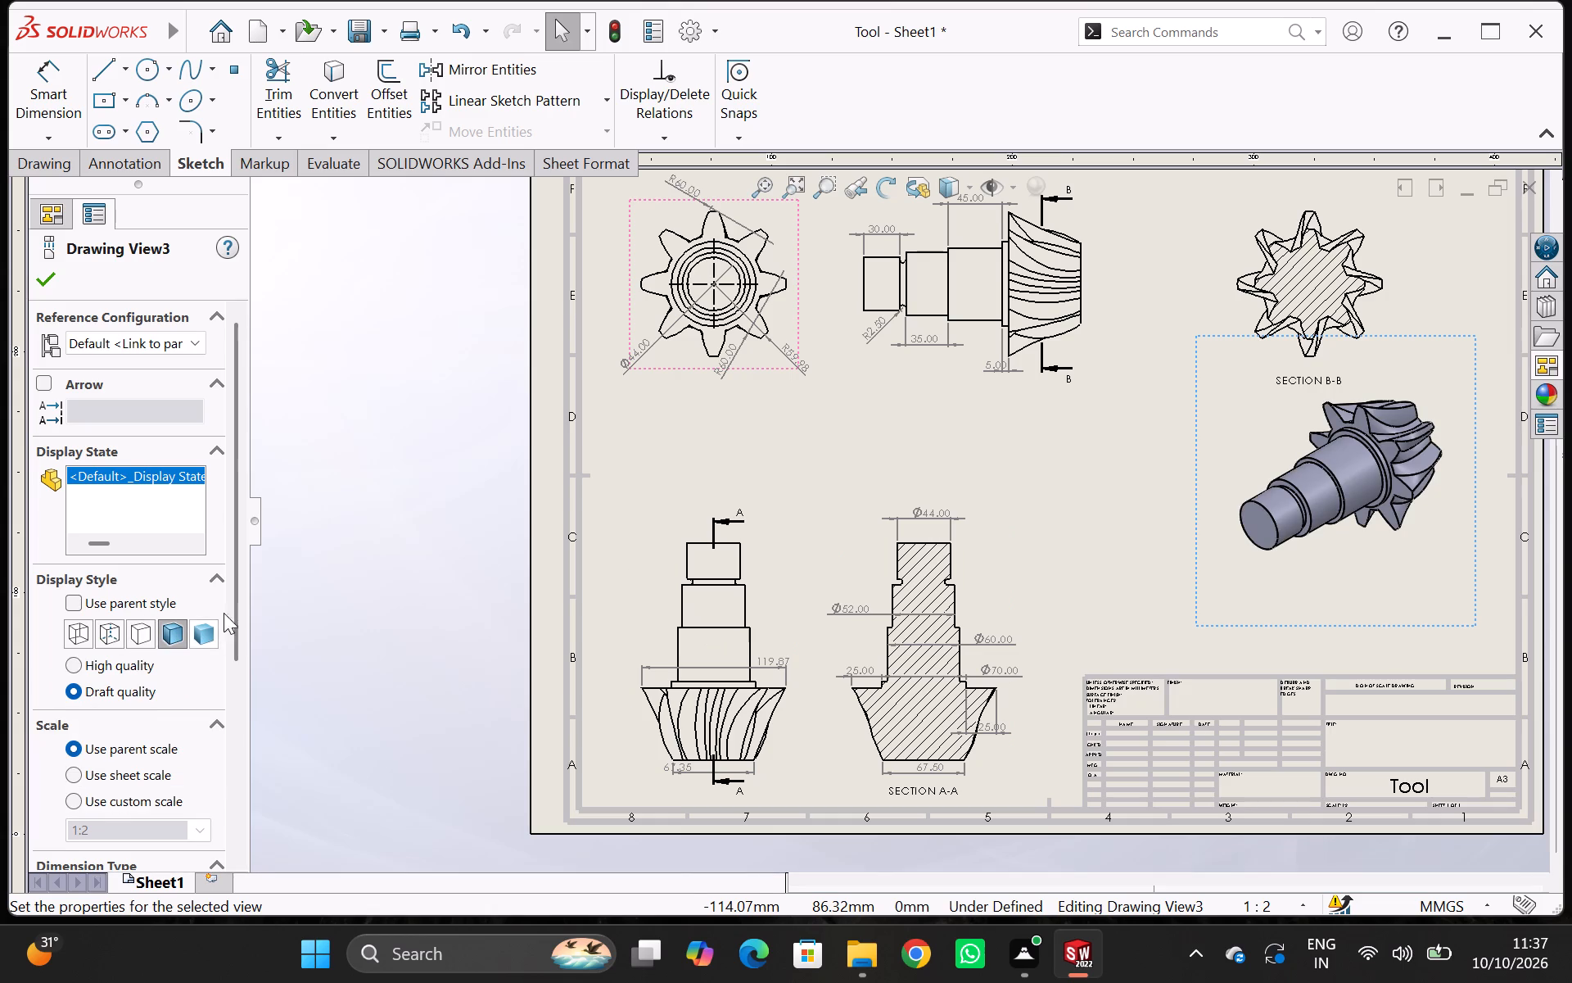
{"action": "left_click", "coordinate": [47, 283]}
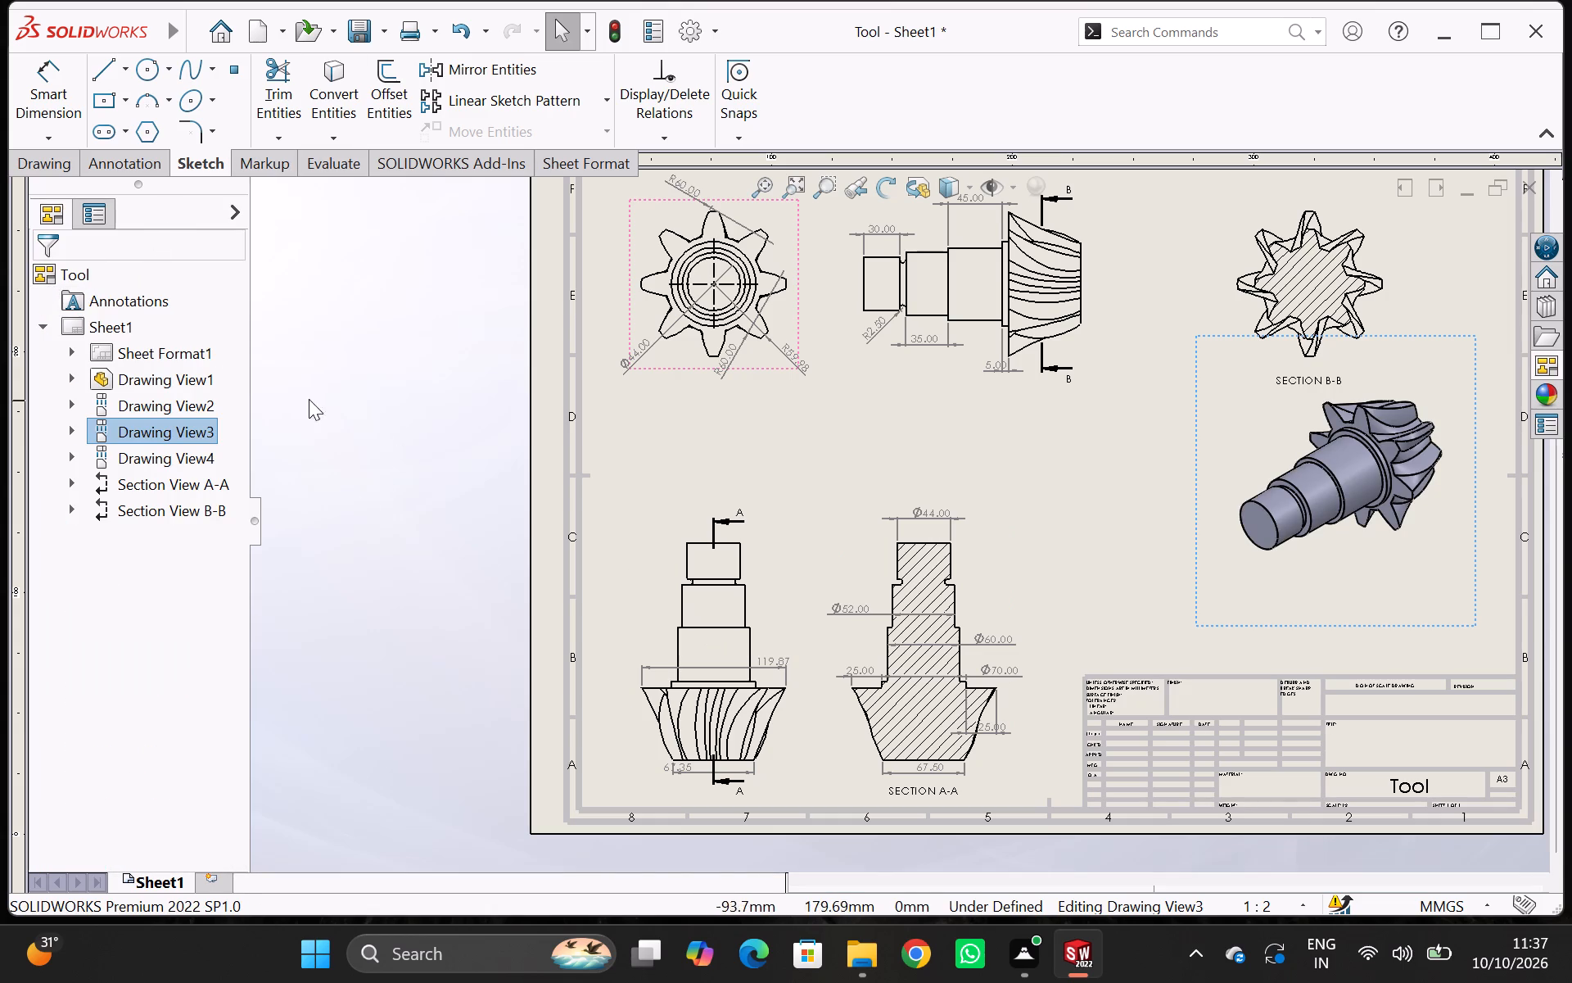
Save the drawing as a PDF named Tool in the solid works folder.
{"action": "key", "text": "ctrl+s"}
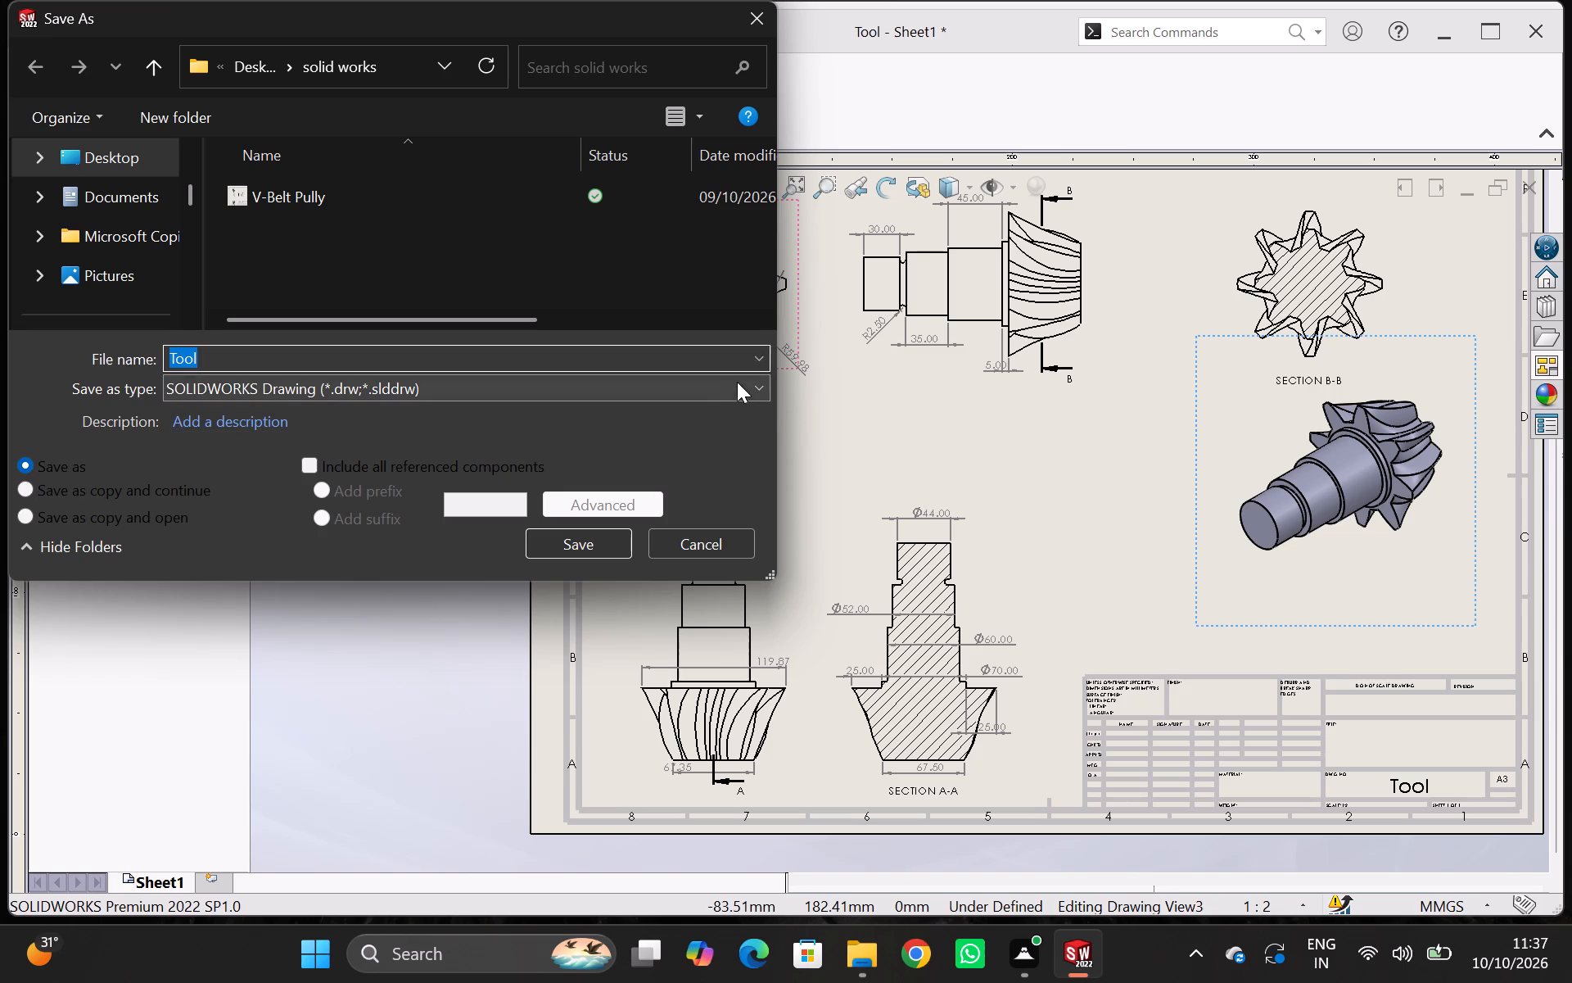
{"action": "left_click", "coordinate": [756, 392]}
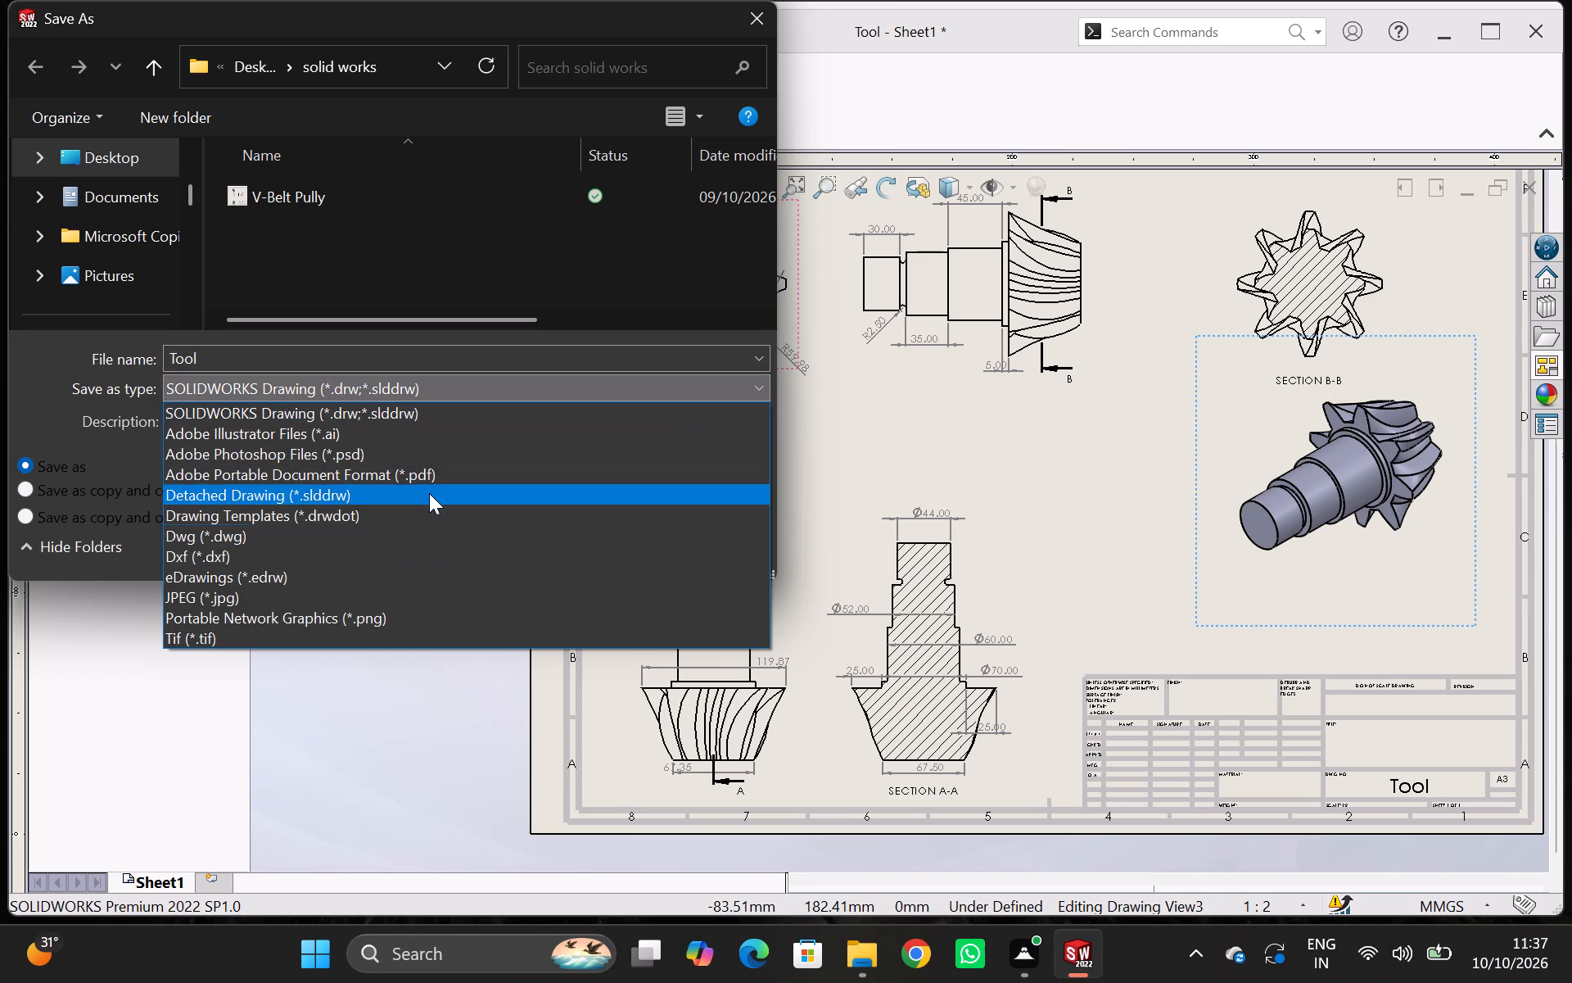
{"action": "left_click", "coordinate": [416, 472]}
{"action": "left_click", "coordinate": [552, 583]}
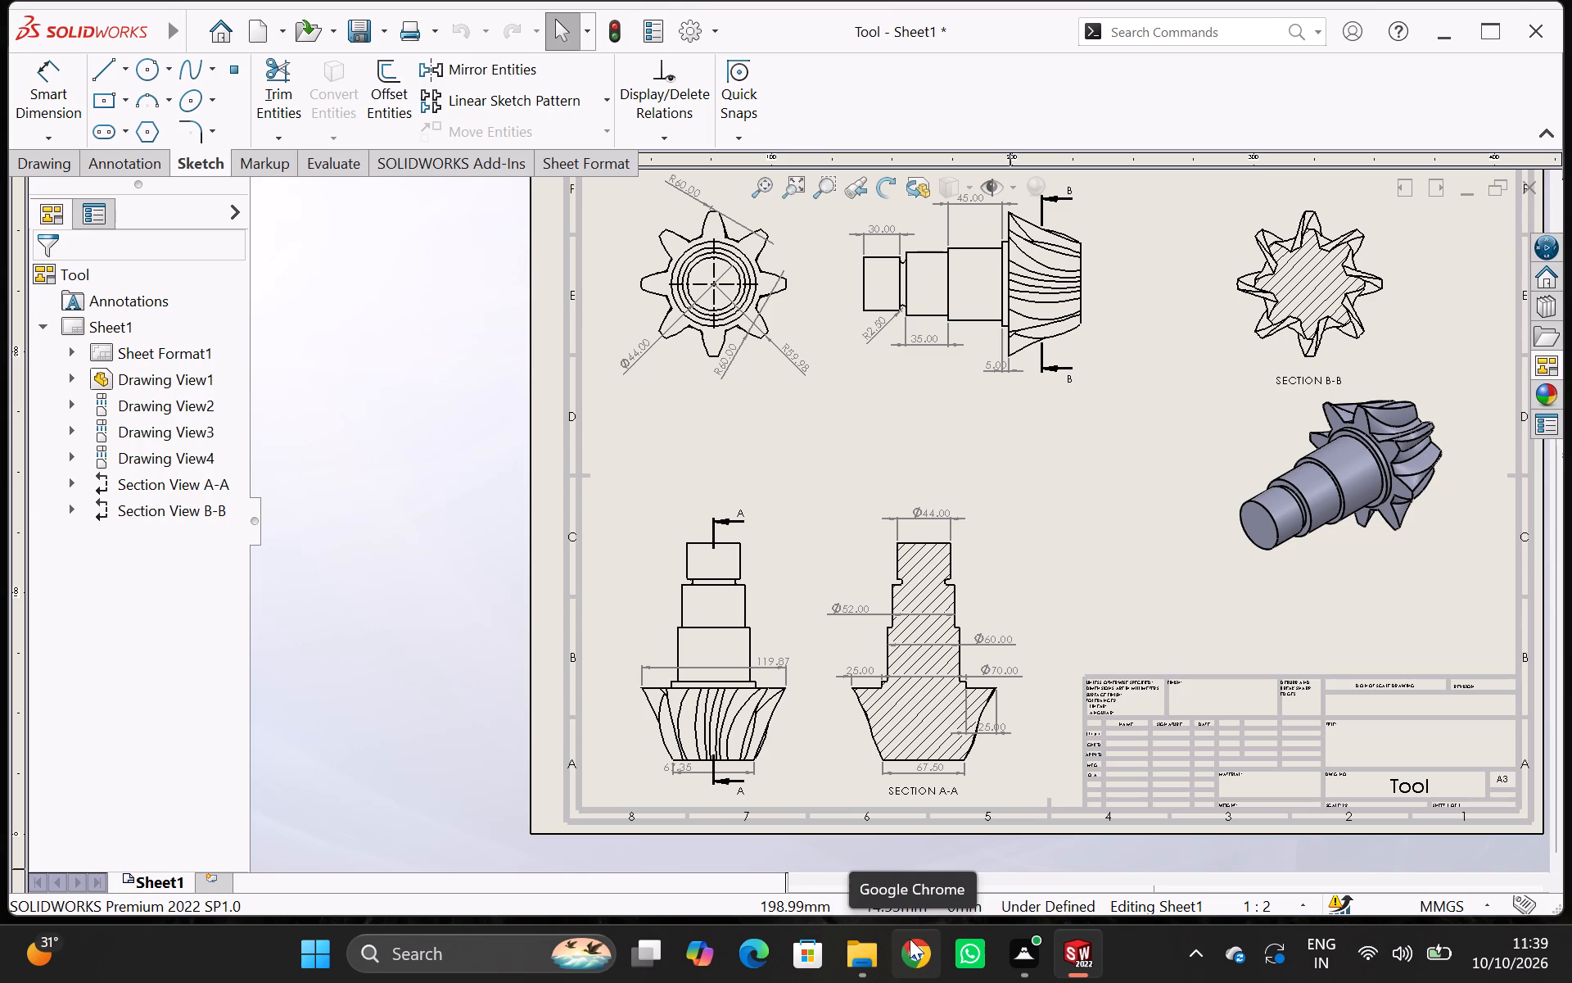
Switch to Google Chrome, open the personal profile and search Google for helical gear.
{"action": "left_click", "coordinate": [910, 939]}
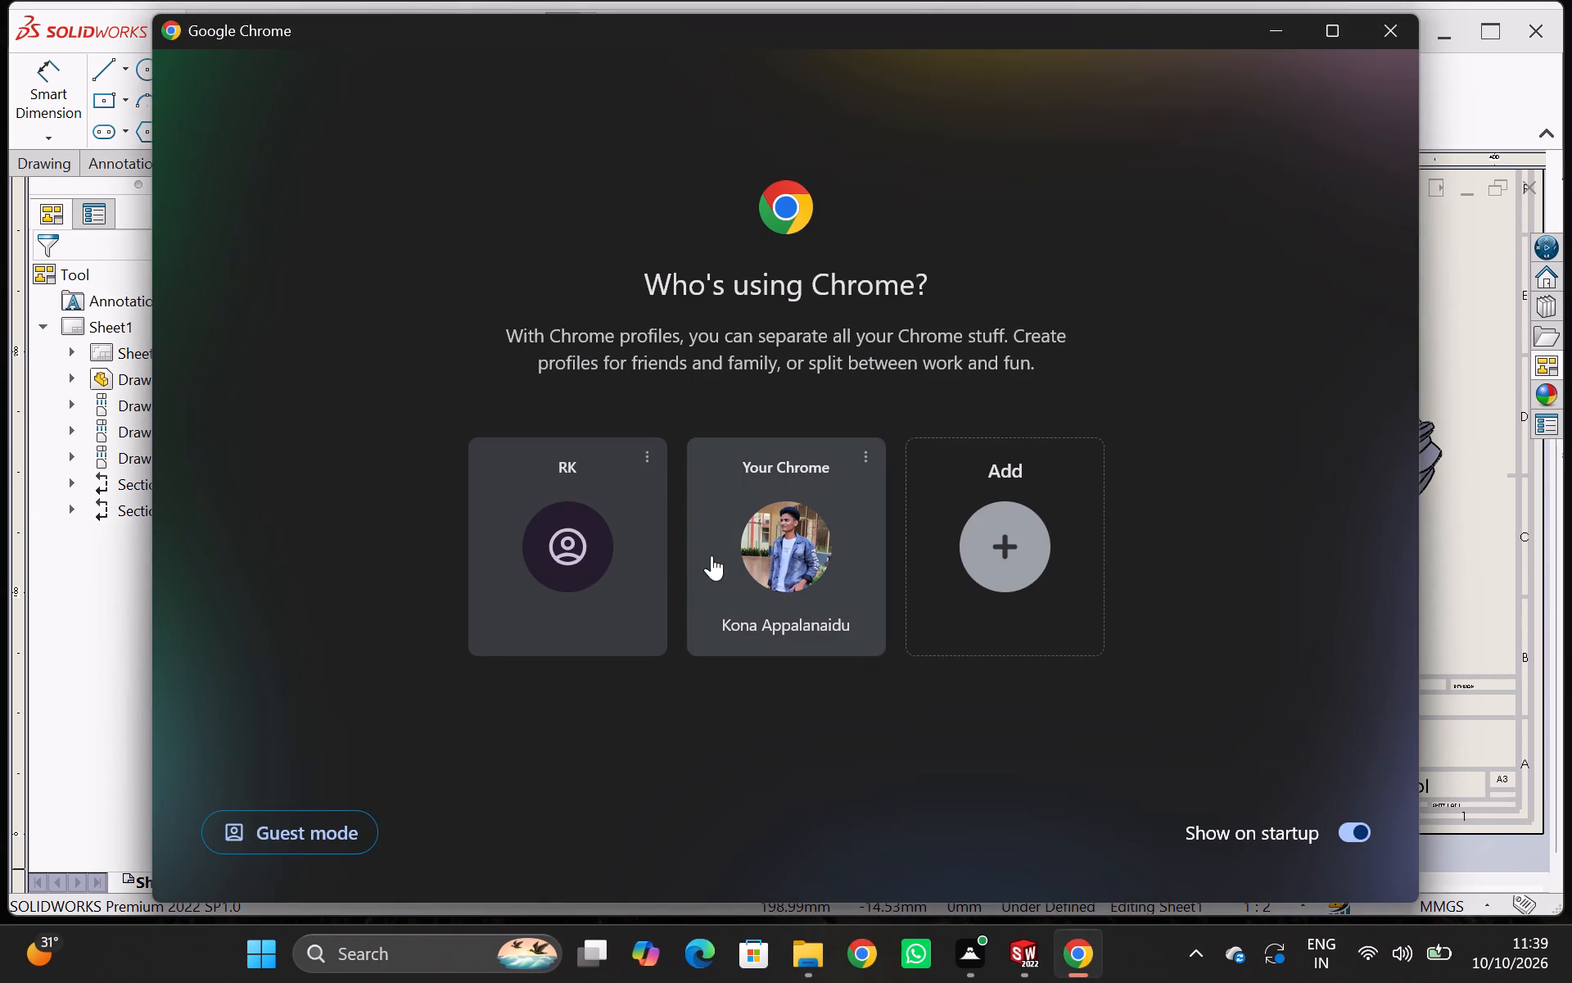
{"action": "left_click", "coordinate": [765, 542]}
{"action": "left_click", "coordinate": [470, 496]}
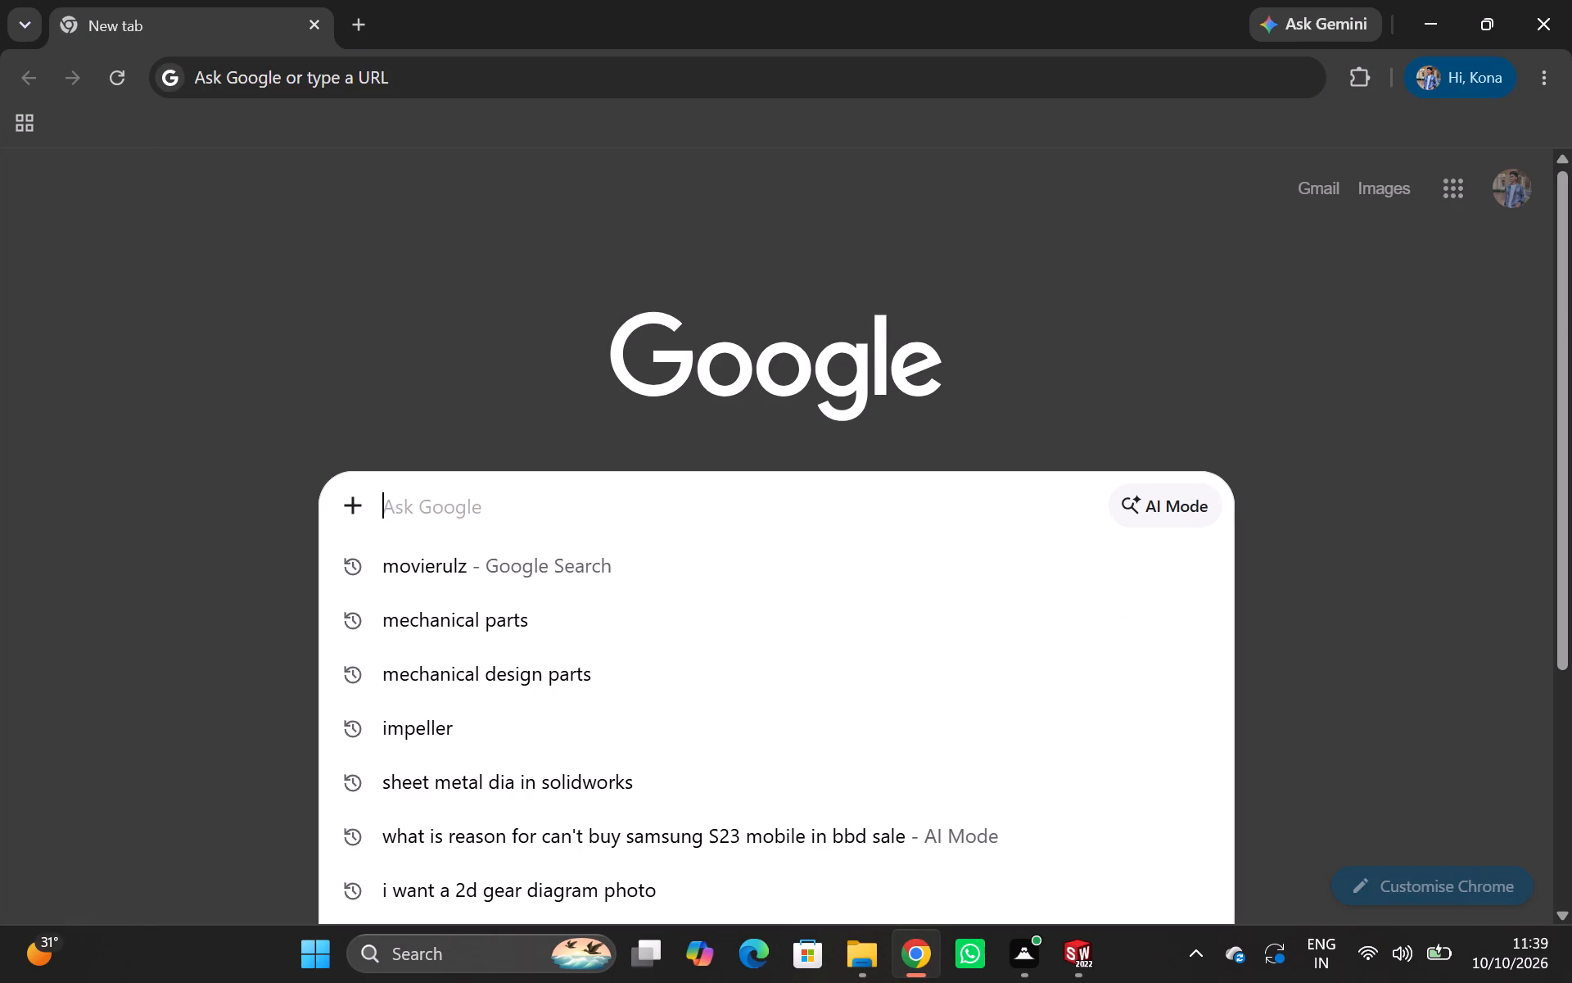
{"action": "key", "text": "h"}
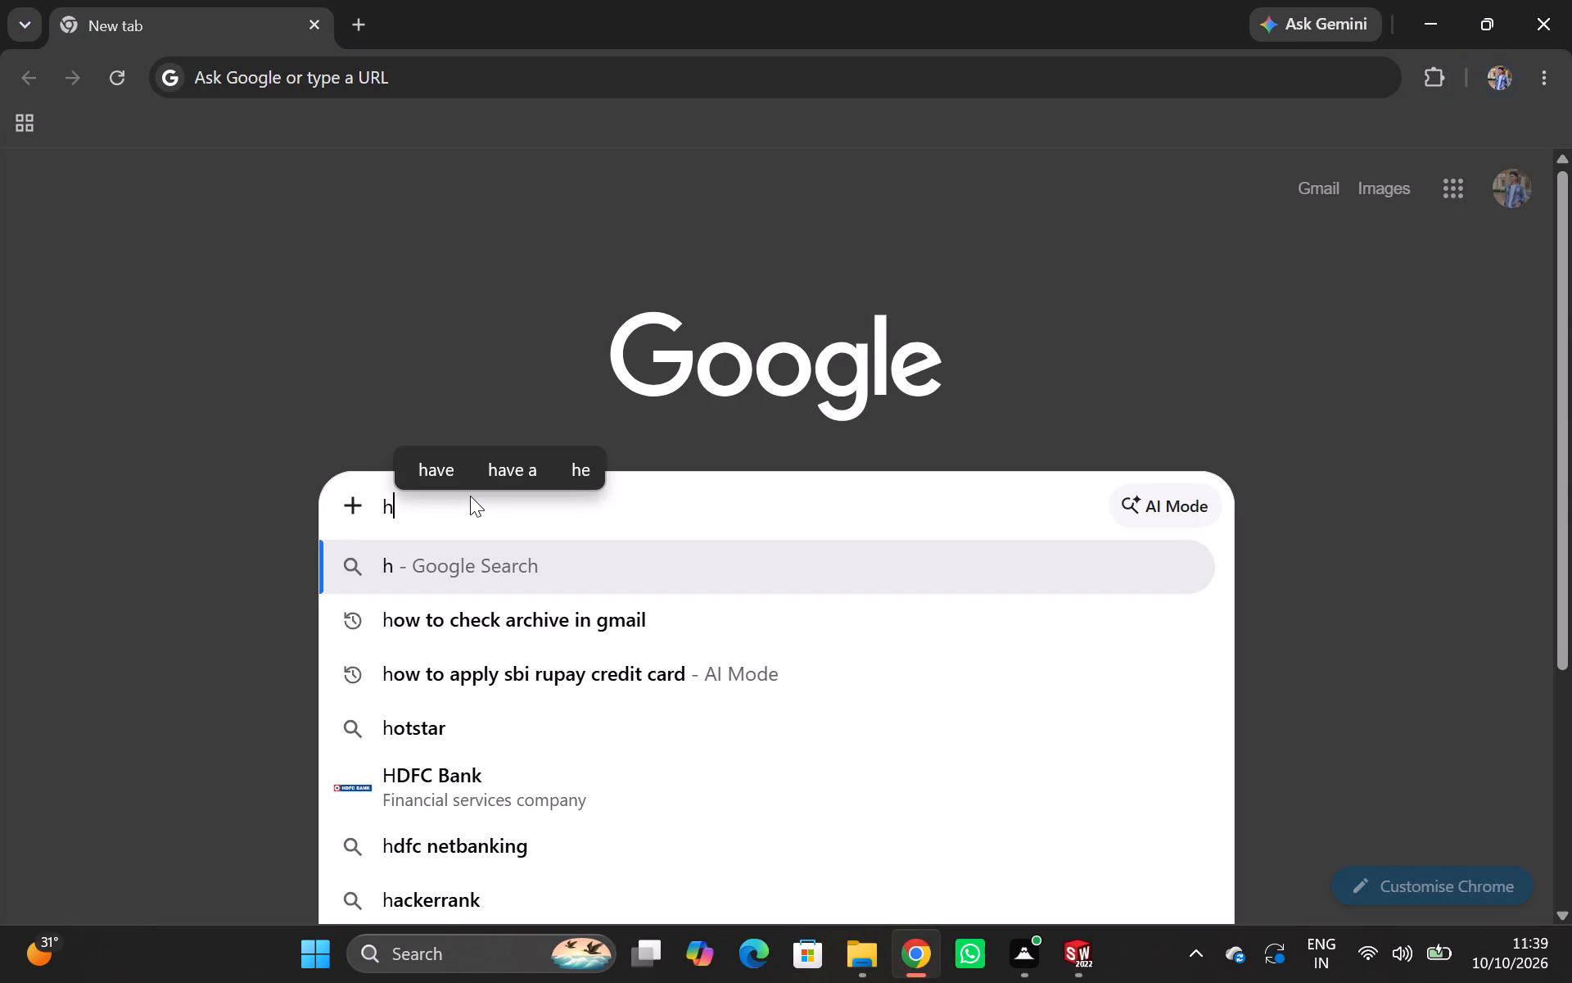
{"action": "type", "text": "eli"}
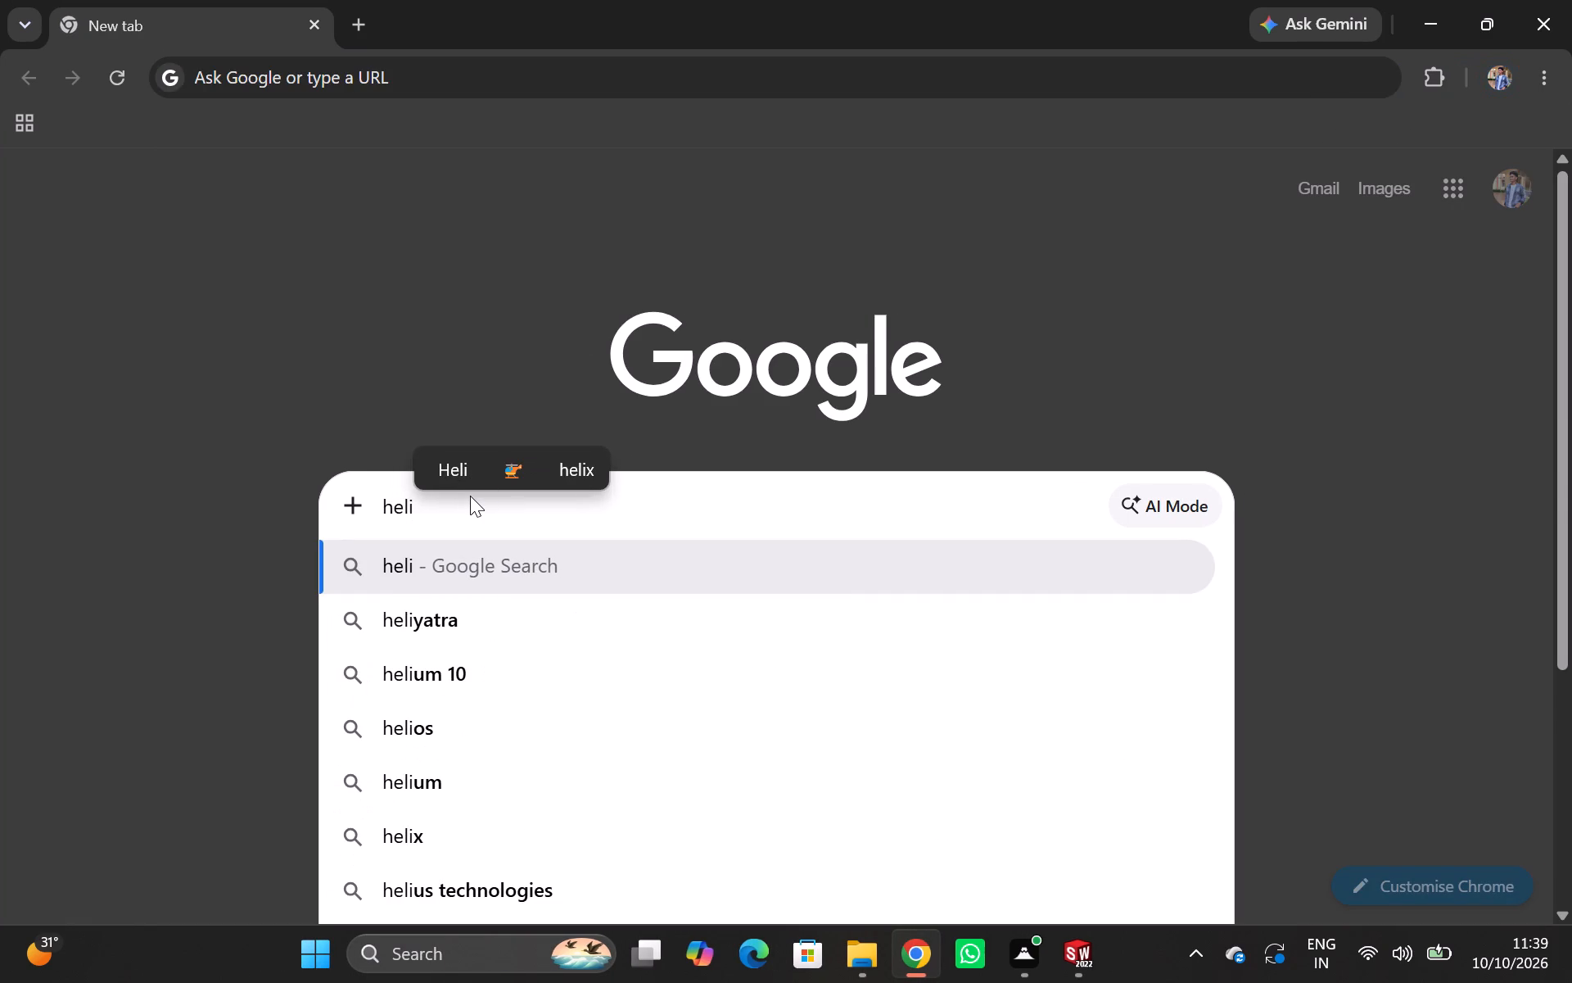
{"action": "type", "text": "ca"}
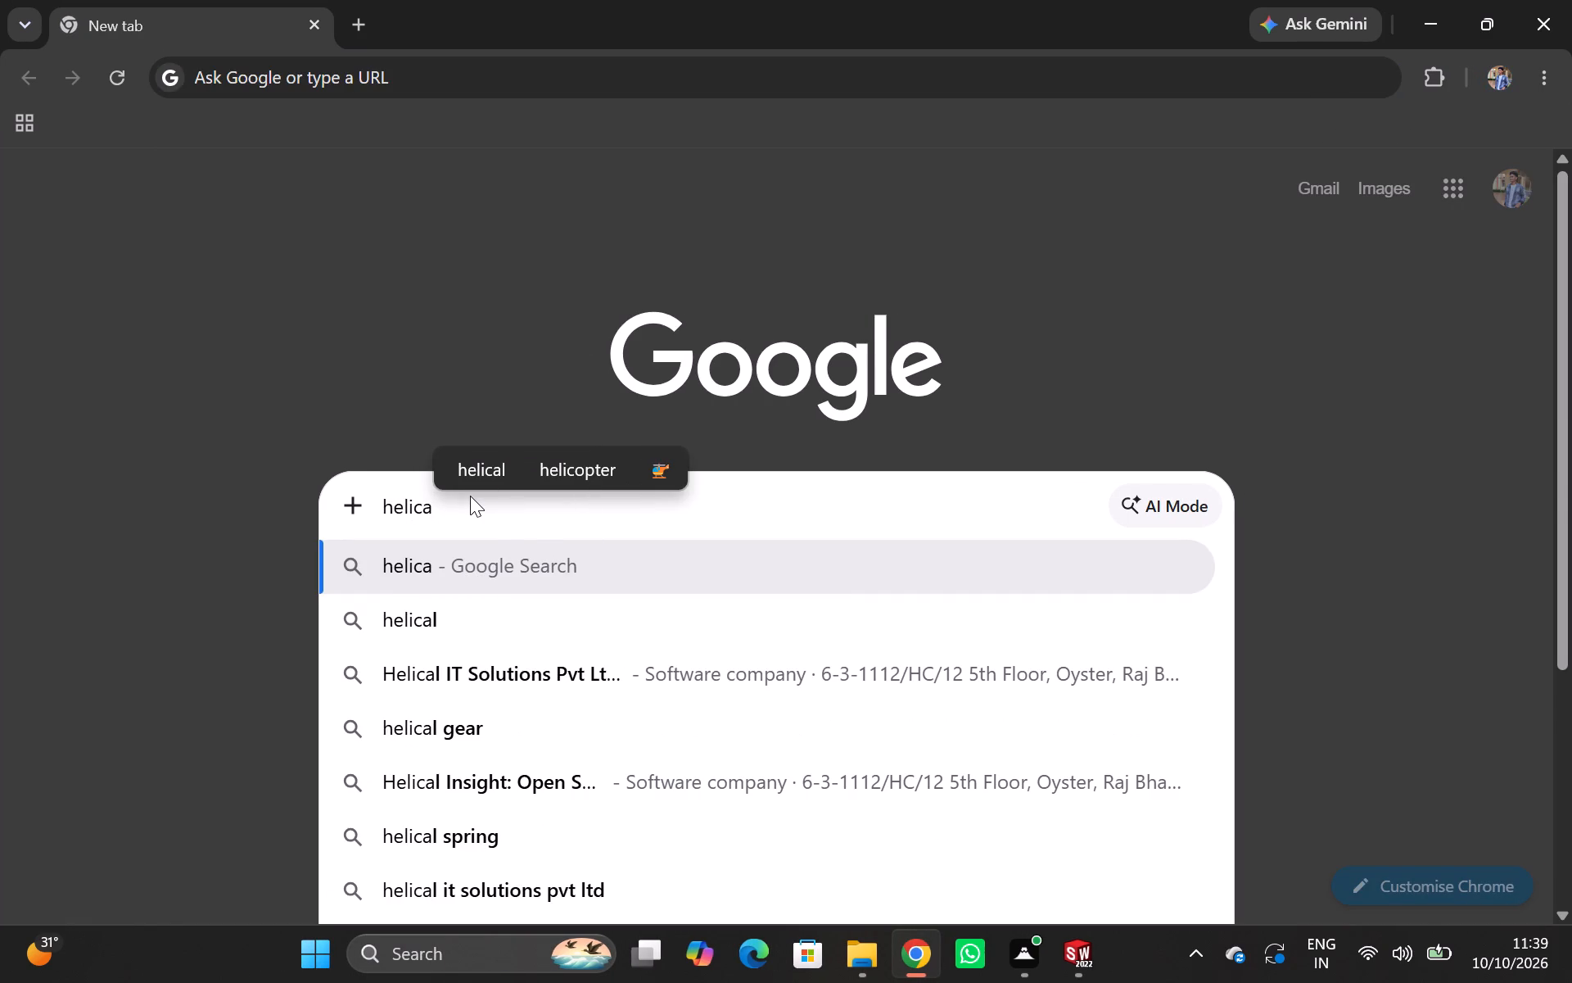
{"action": "left_click", "coordinate": [528, 718]}
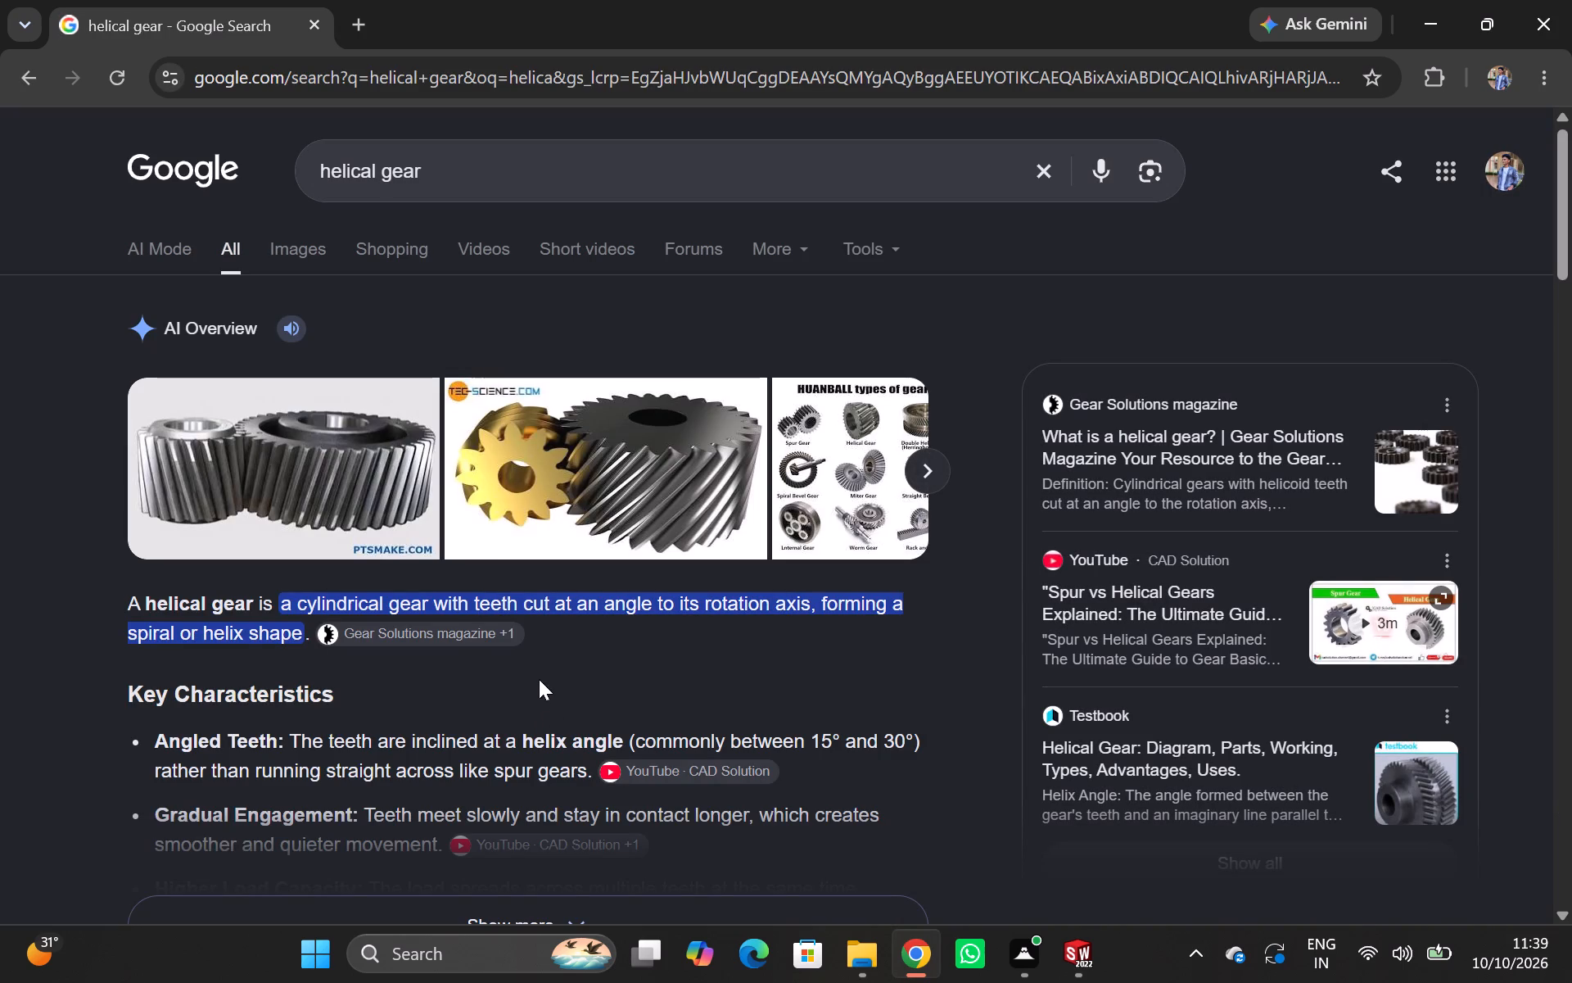
Browse the helical gear image results and open the preview of the single IndiaMART gear.
{"action": "scroll", "coordinate": [495, 531], "scroll_direction": "down", "scroll_amount": 2}
{"action": "scroll", "coordinate": [522, 541], "scroll_direction": "up", "scroll_amount": 3}
{"action": "scroll", "coordinate": [583, 530], "scroll_direction": "down", "scroll_amount": 4}
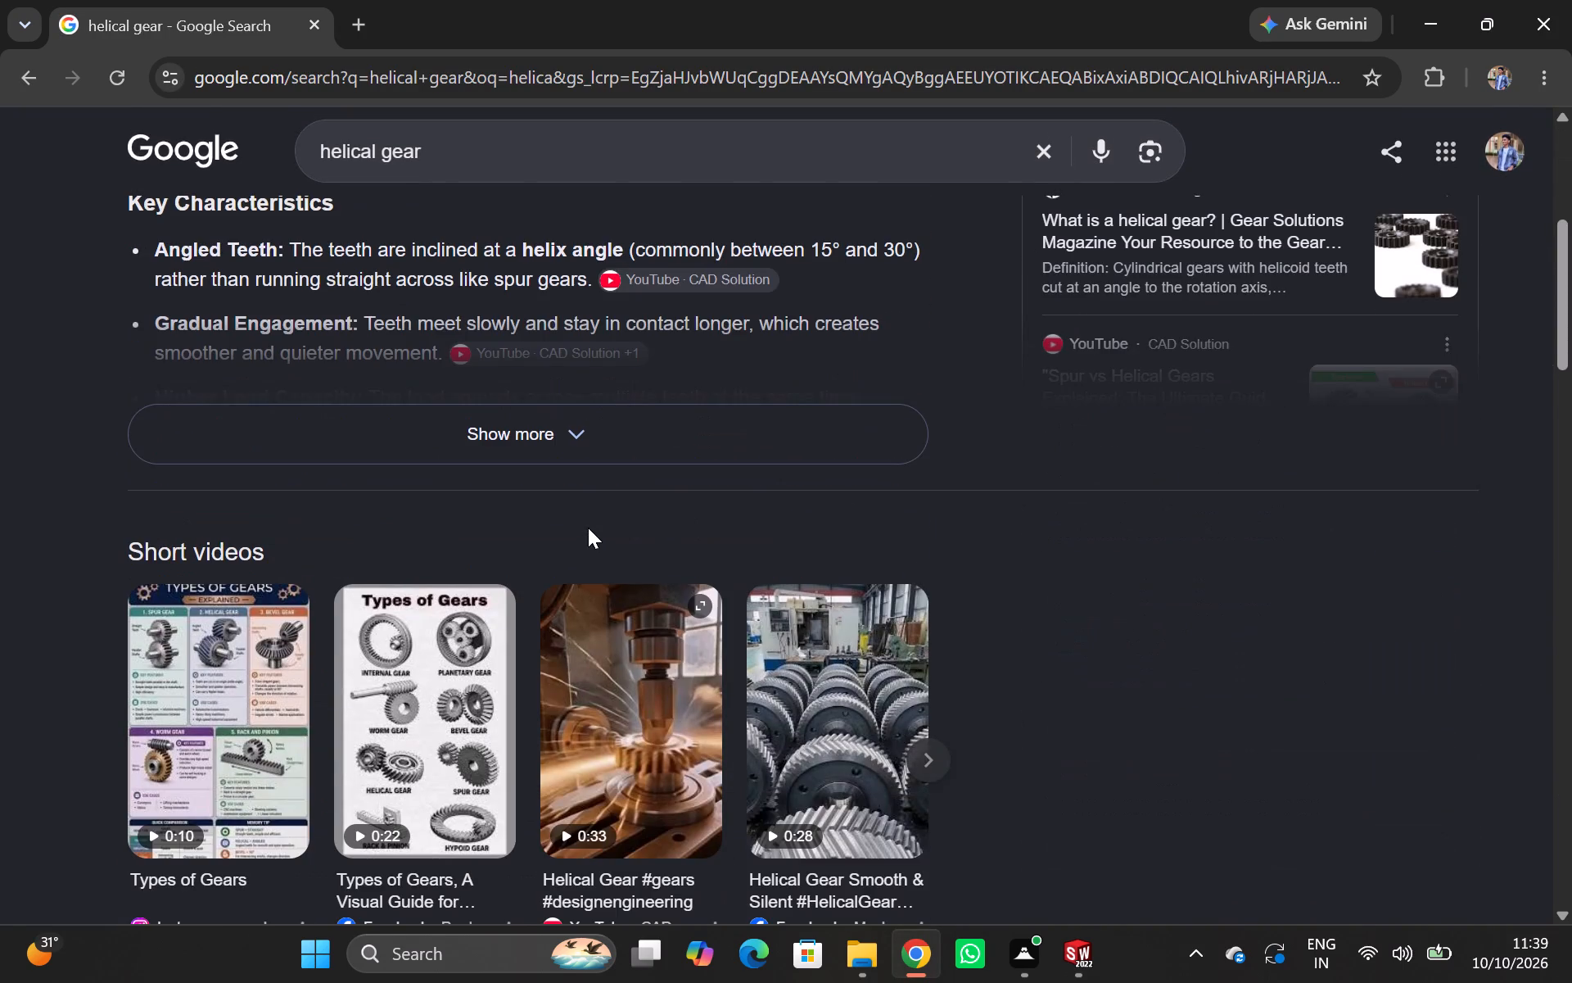
{"action": "scroll", "coordinate": [586, 533], "scroll_direction": "down", "scroll_amount": 2}
{"action": "scroll", "coordinate": [617, 469], "scroll_direction": "up", "scroll_amount": 14}
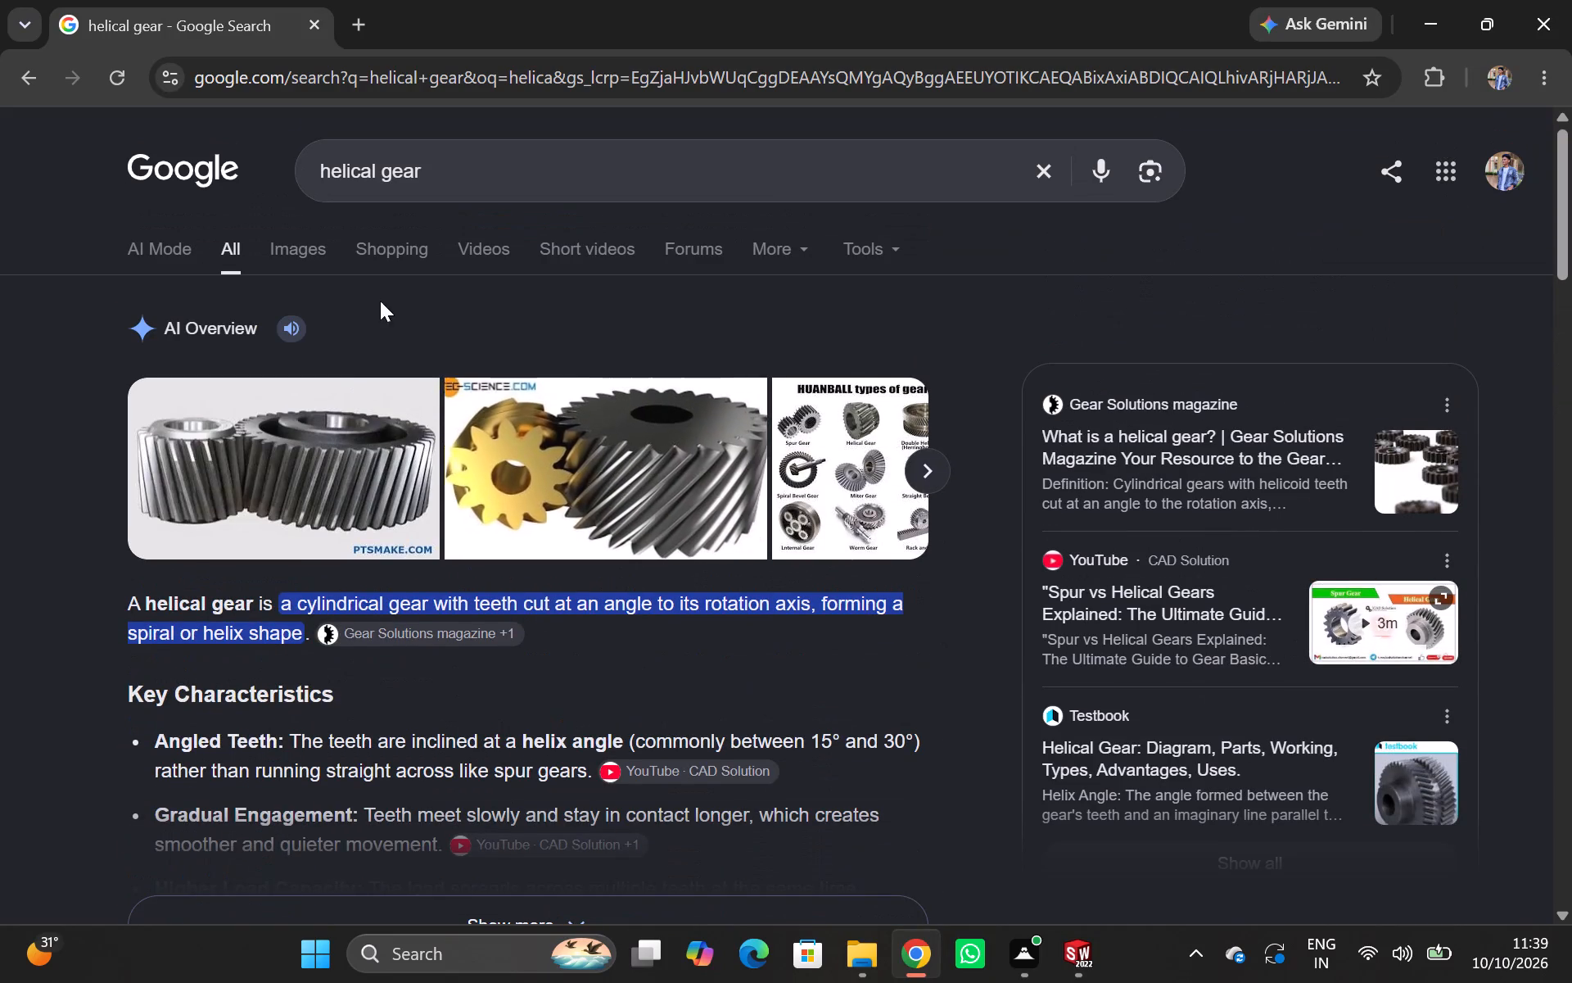
{"action": "left_click", "coordinate": [270, 251]}
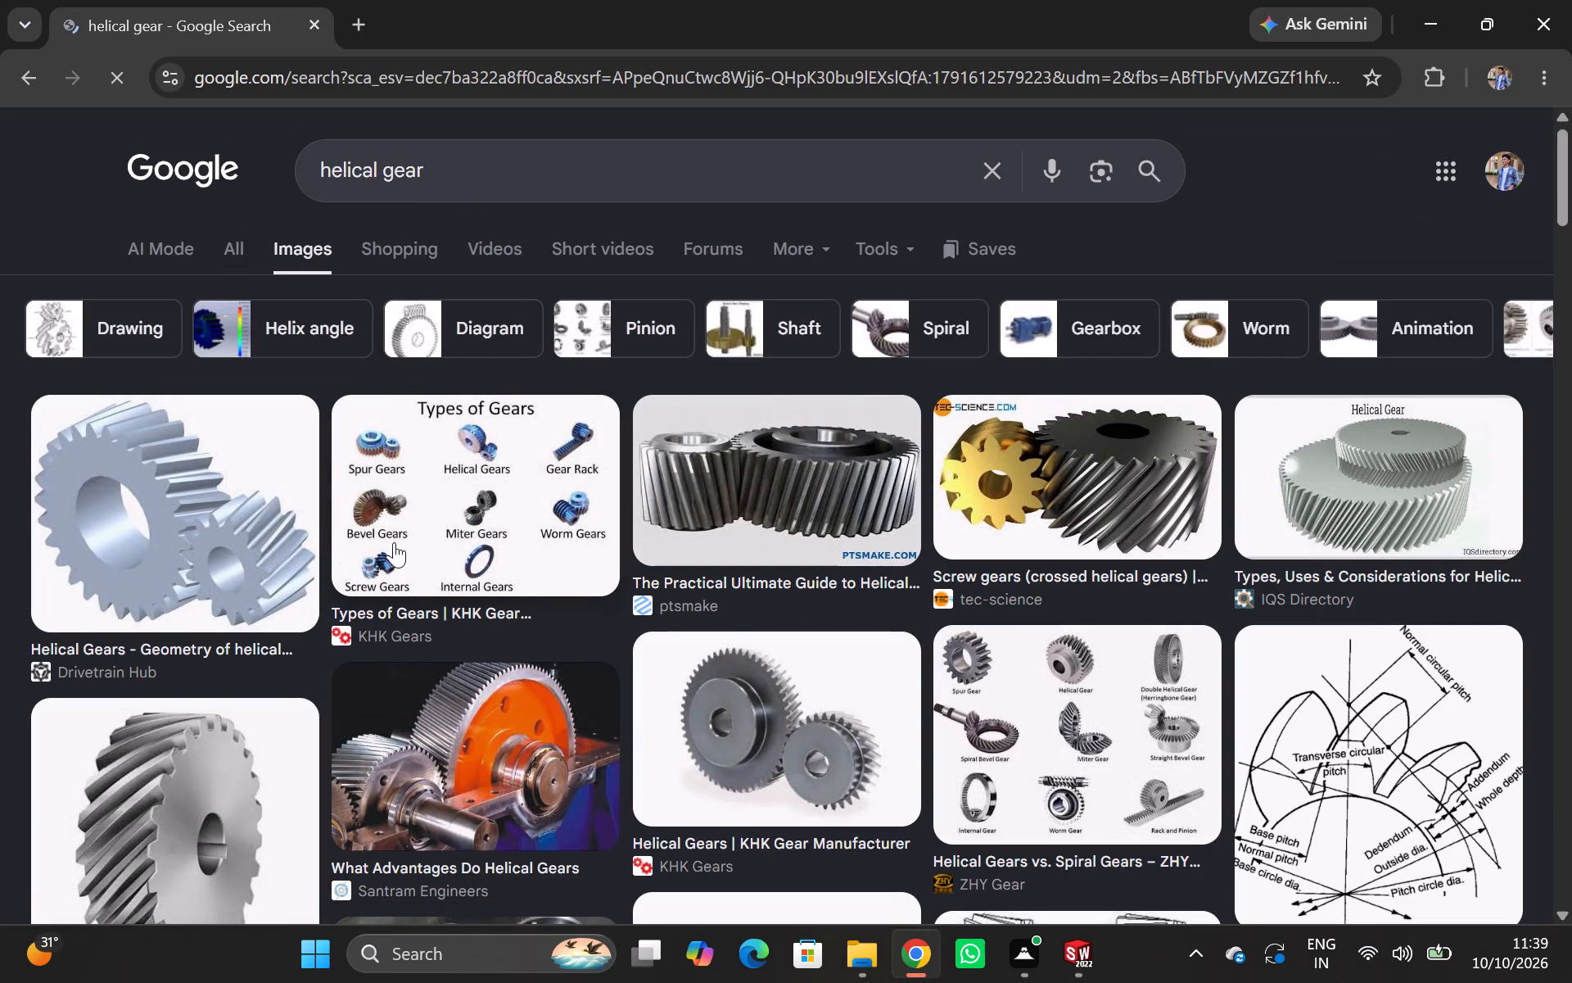
{"action": "scroll", "coordinate": [703, 579], "scroll_direction": "down", "scroll_amount": 3}
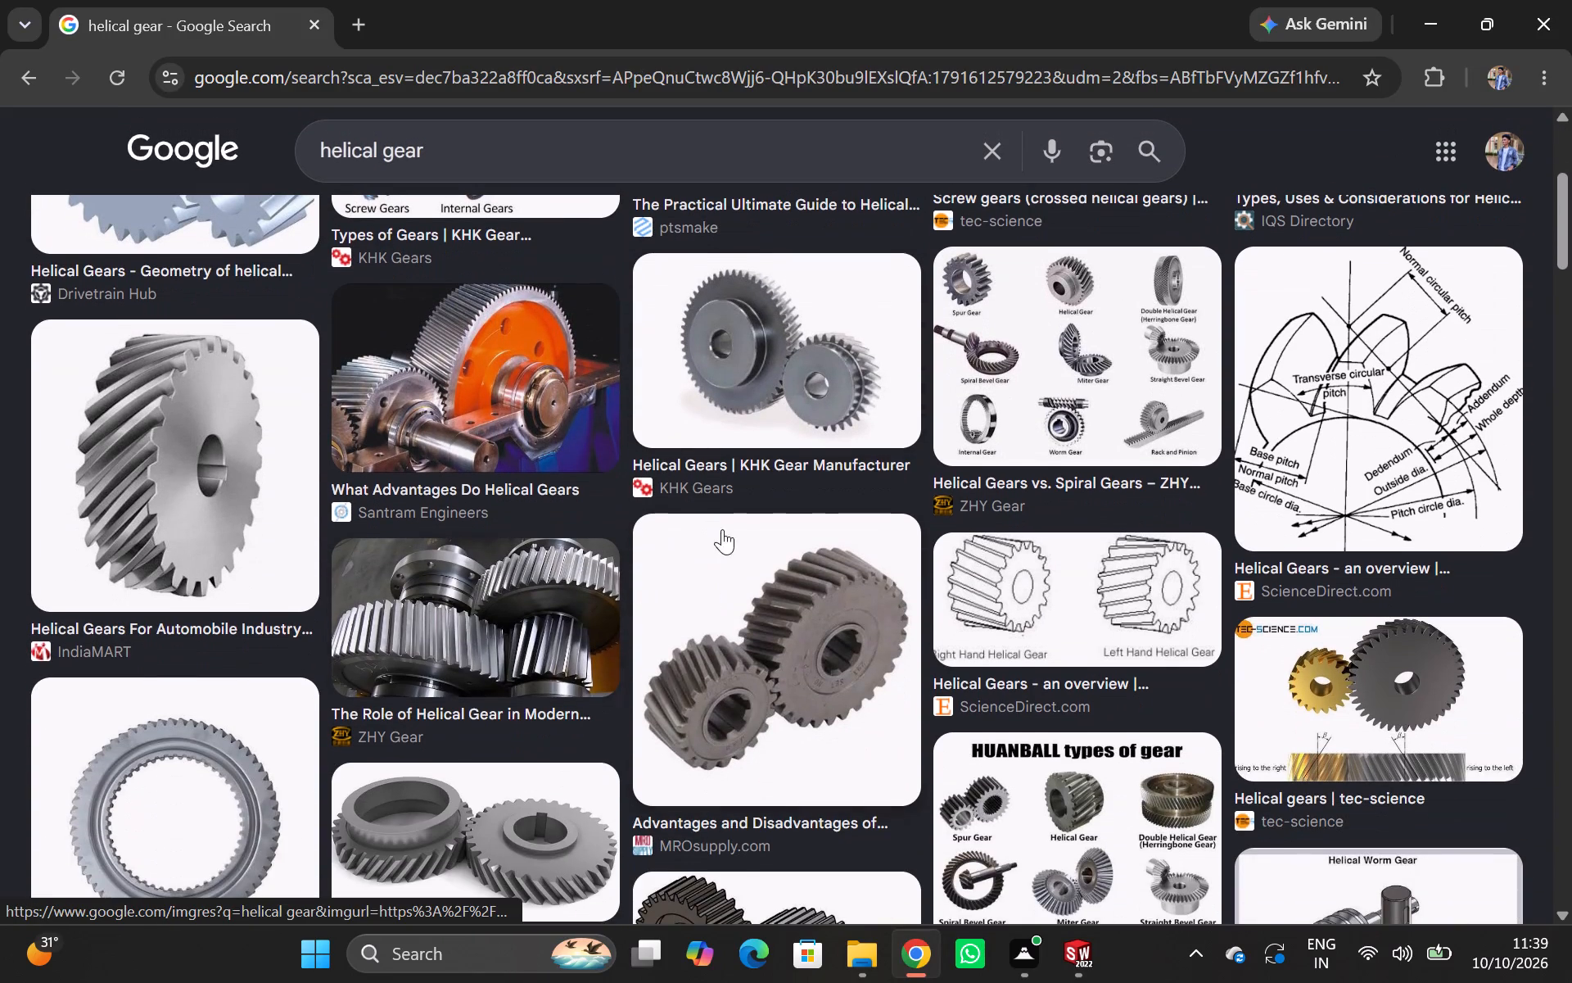
{"action": "scroll", "coordinate": [209, 491], "scroll_direction": "up", "scroll_amount": 2}
{"action": "scroll", "coordinate": [209, 491], "scroll_direction": "down", "scroll_amount": 2}
{"action": "left_click", "coordinate": [205, 491]}
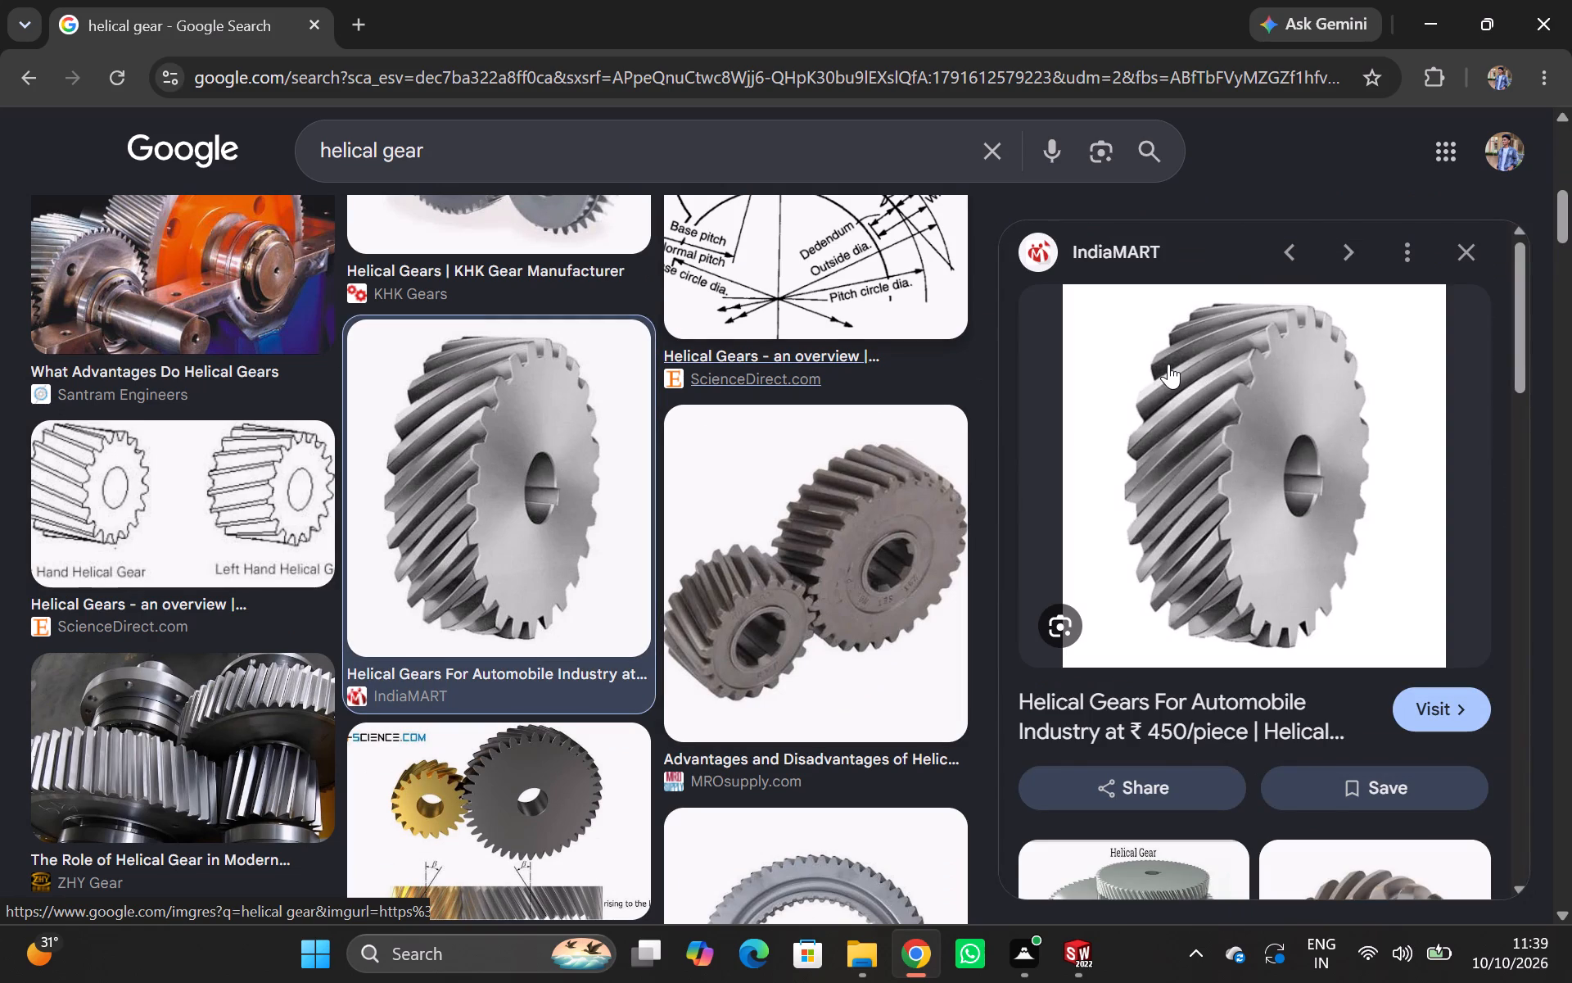
Enlarge the IndiaMART helical gear picture and capture a rectangular screenshot of the whole gear.
{"action": "scroll", "coordinate": [1168, 364], "scroll_direction": "up", "scroll_amount": 1}
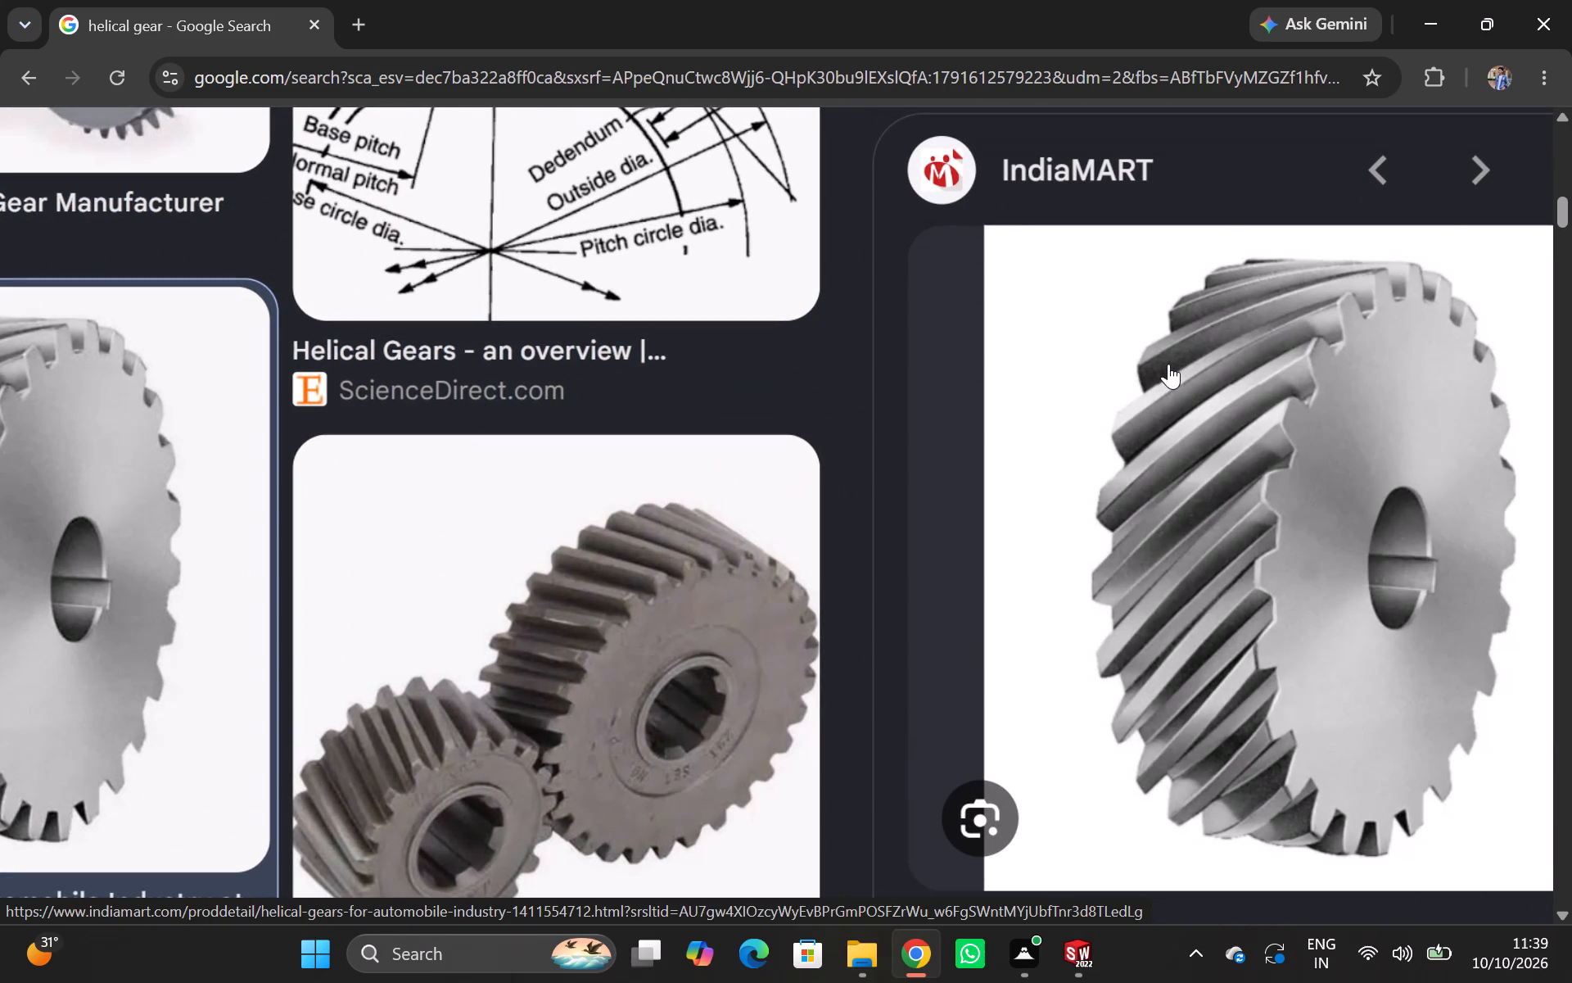
{"action": "key", "text": "Print"}
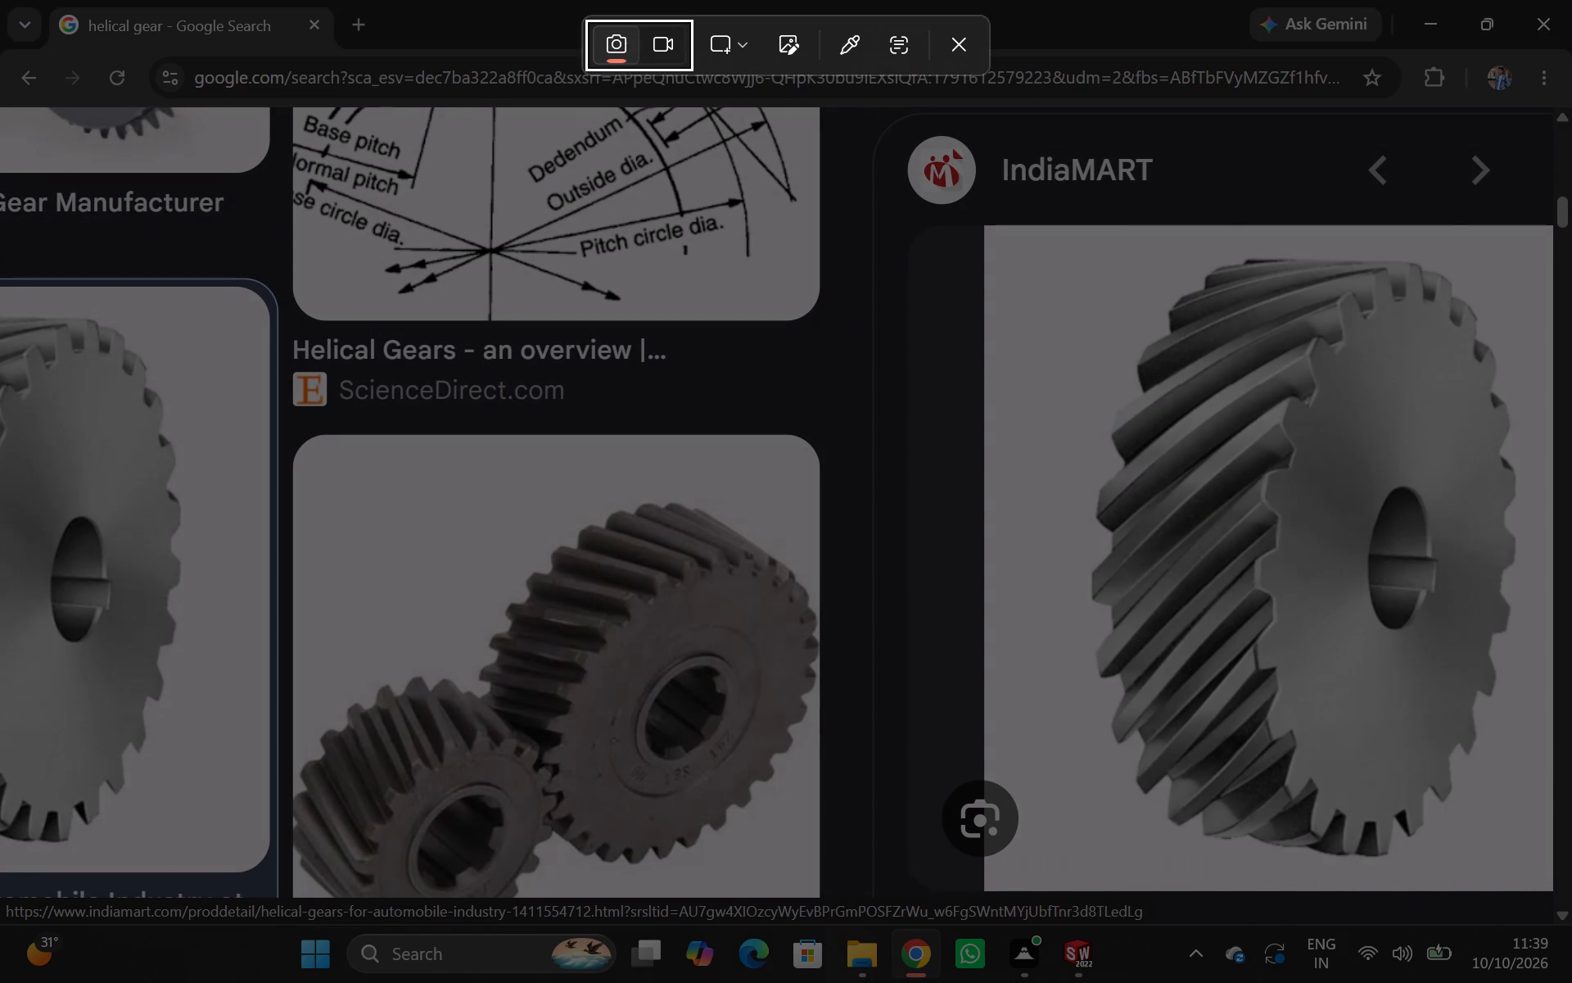
{"action": "left_click_drag", "start_coordinate": [1025, 242], "coordinate": [1509, 699]}
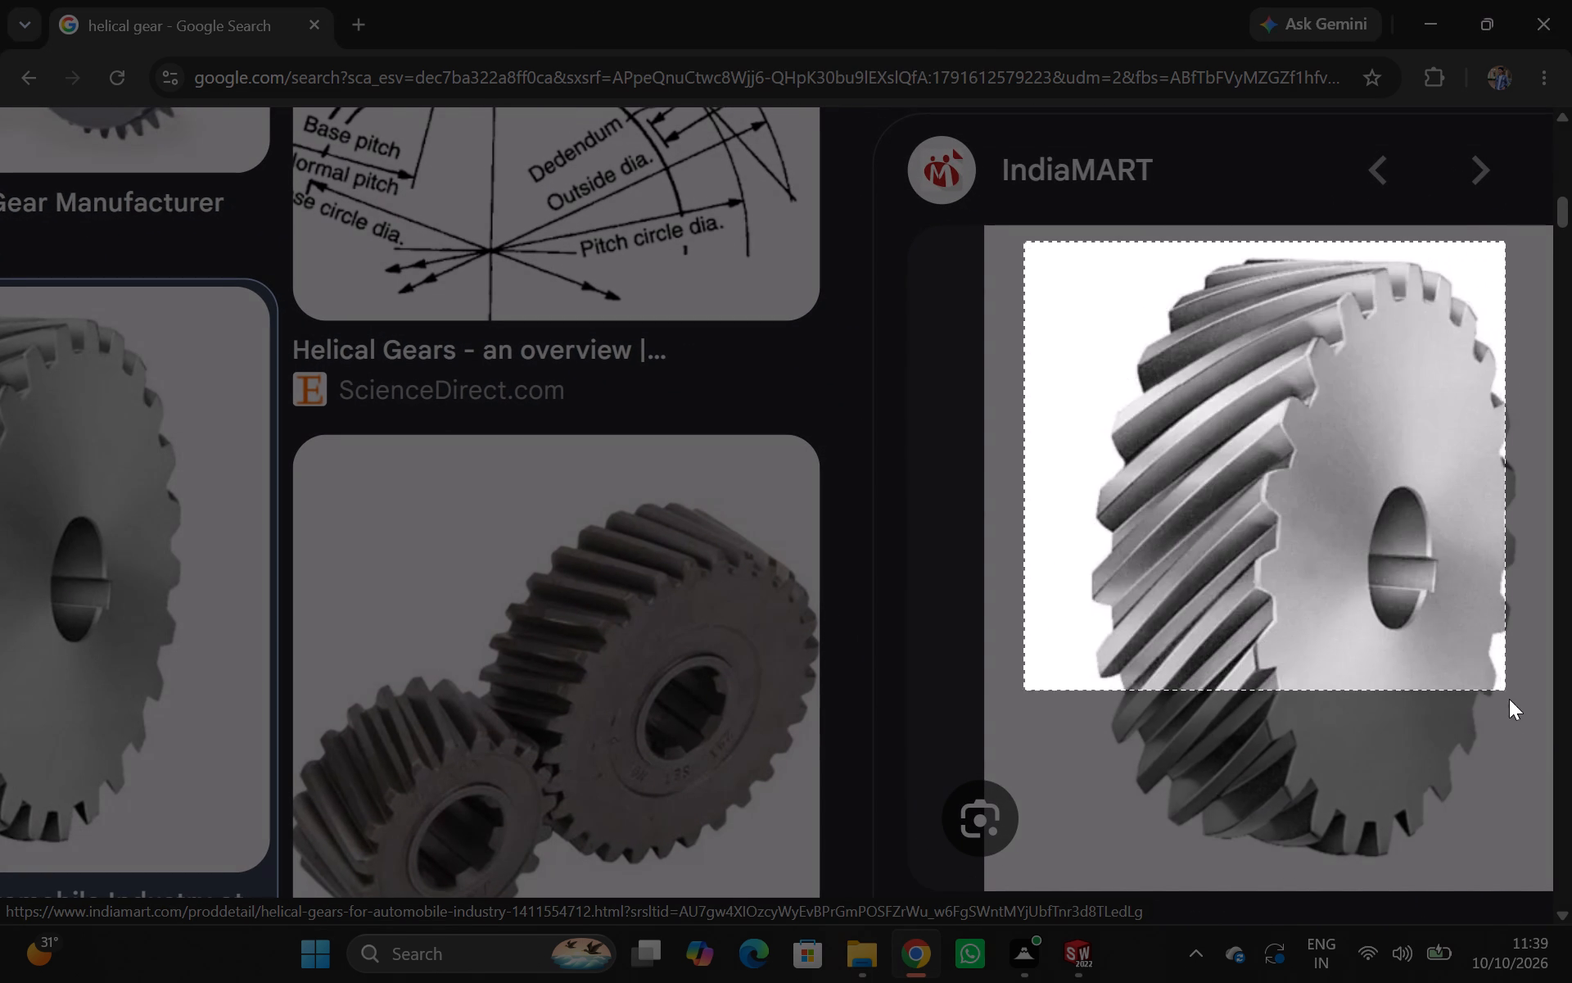
{"action": "left_click_drag", "start_coordinate": [1509, 699], "coordinate": [1543, 861]}
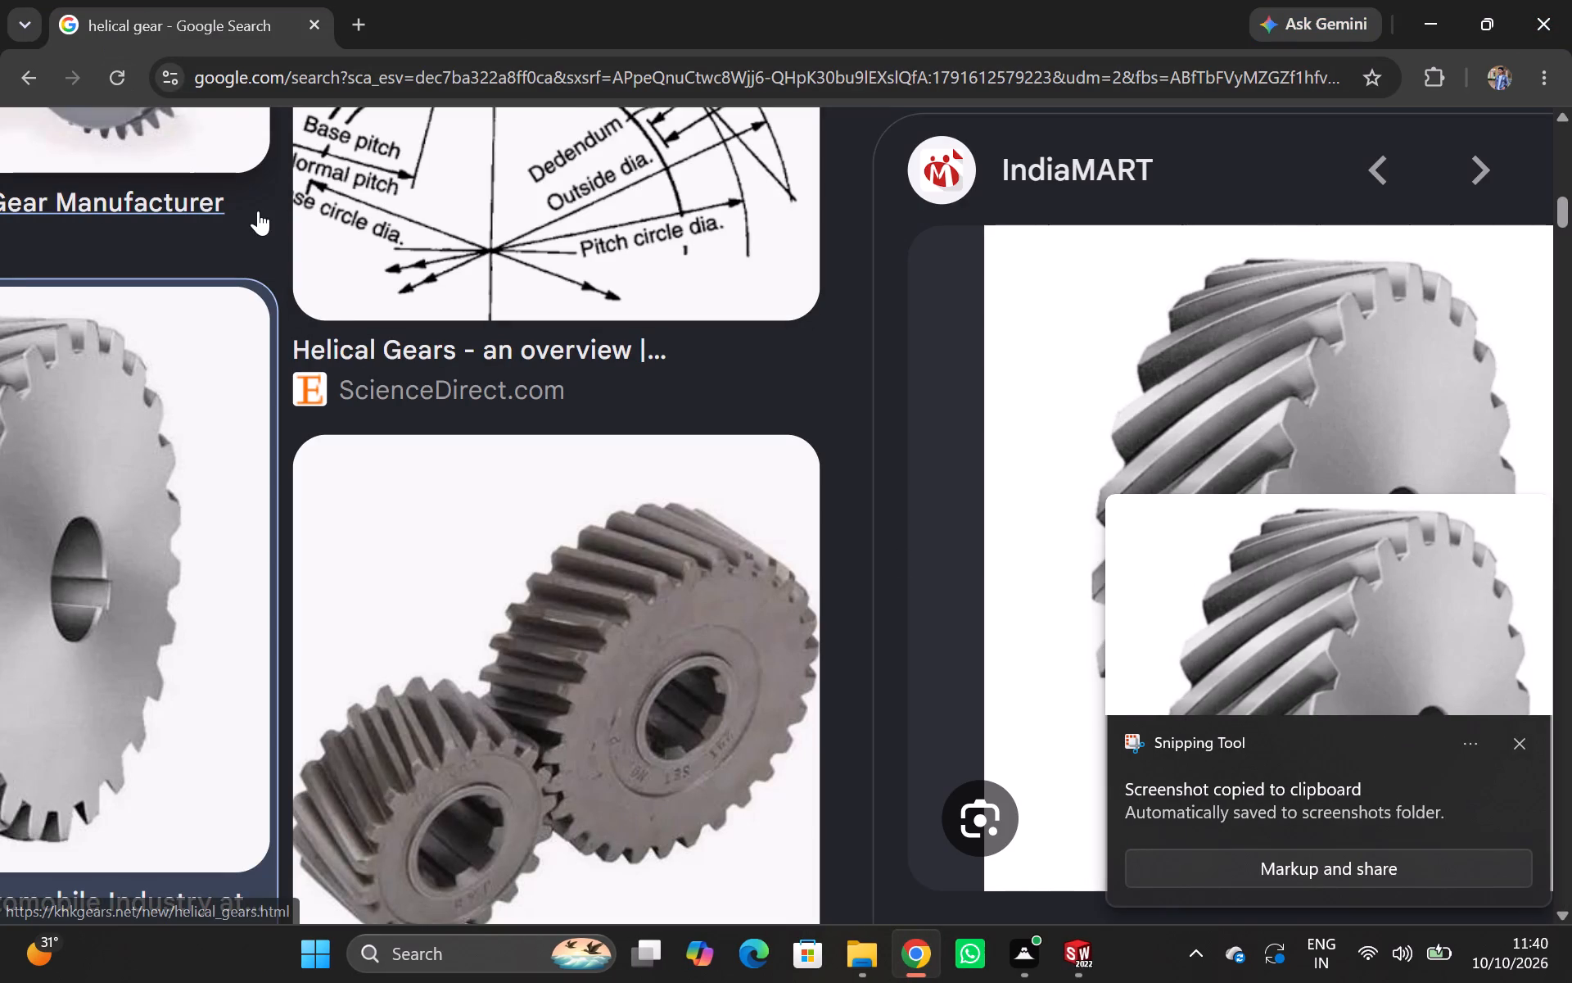
Return from the image results to the full web results for helical gear.
{"action": "scroll", "coordinate": [278, 225], "scroll_direction": "down", "scroll_amount": 7}
{"action": "scroll", "coordinate": [291, 229], "scroll_direction": "up", "scroll_amount": 6}
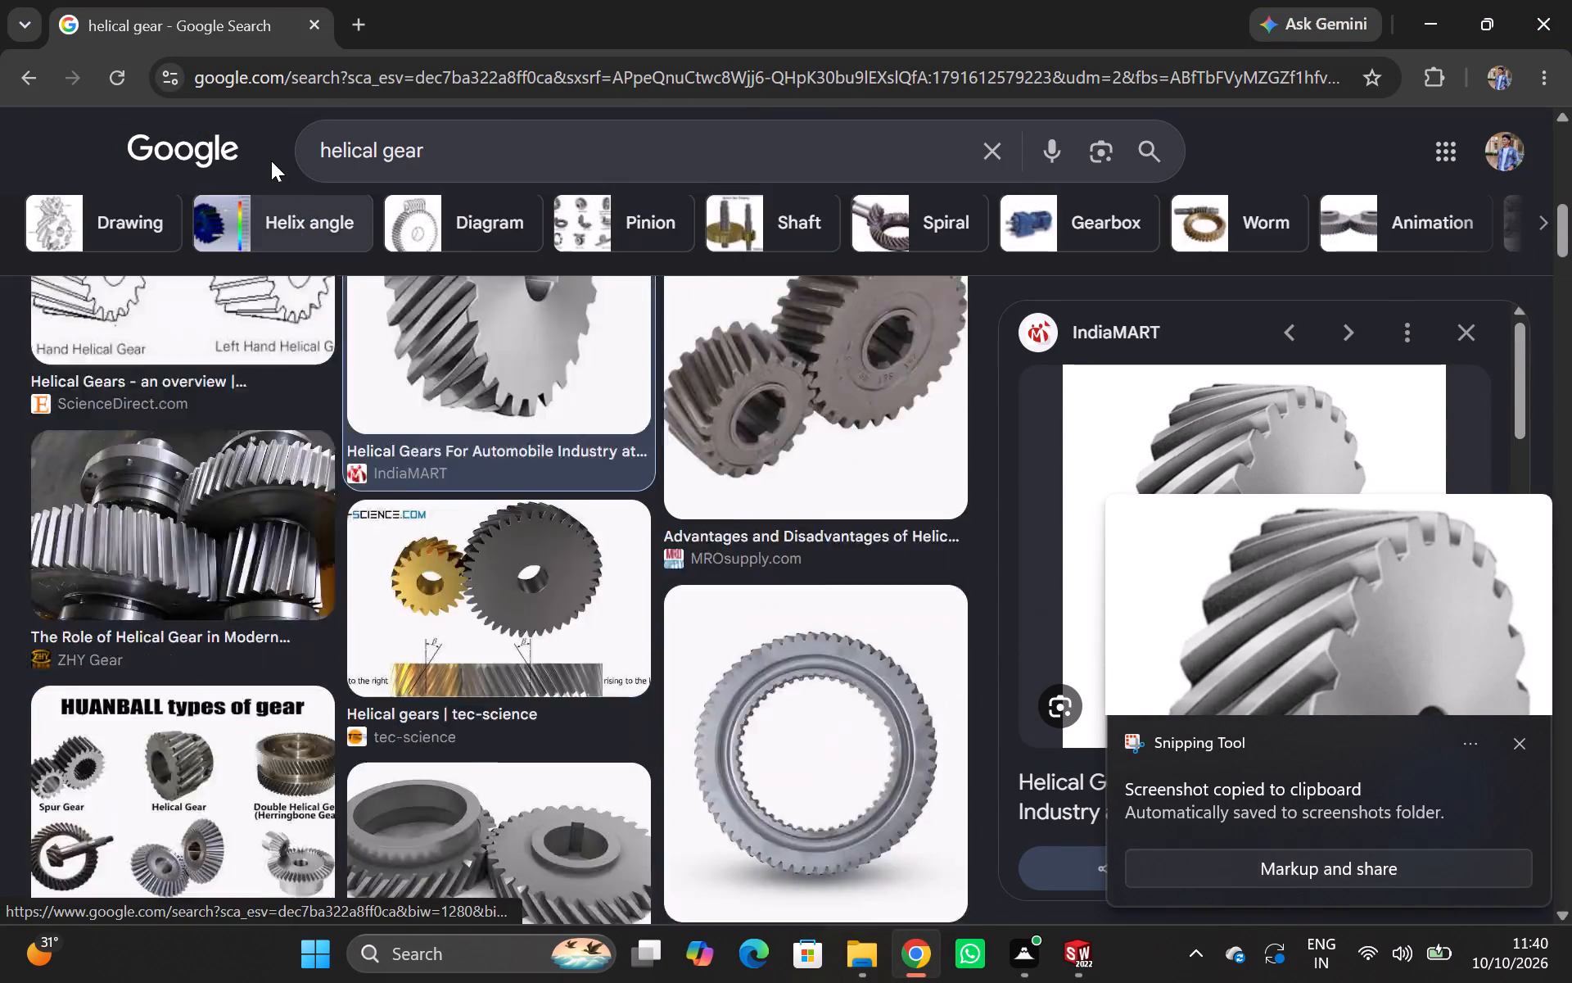
{"action": "scroll", "coordinate": [271, 161], "scroll_direction": "up", "scroll_amount": 20}
{"action": "scroll", "coordinate": [271, 161], "scroll_direction": "up", "scroll_amount": 1}
{"action": "left_click", "coordinate": [219, 242]}
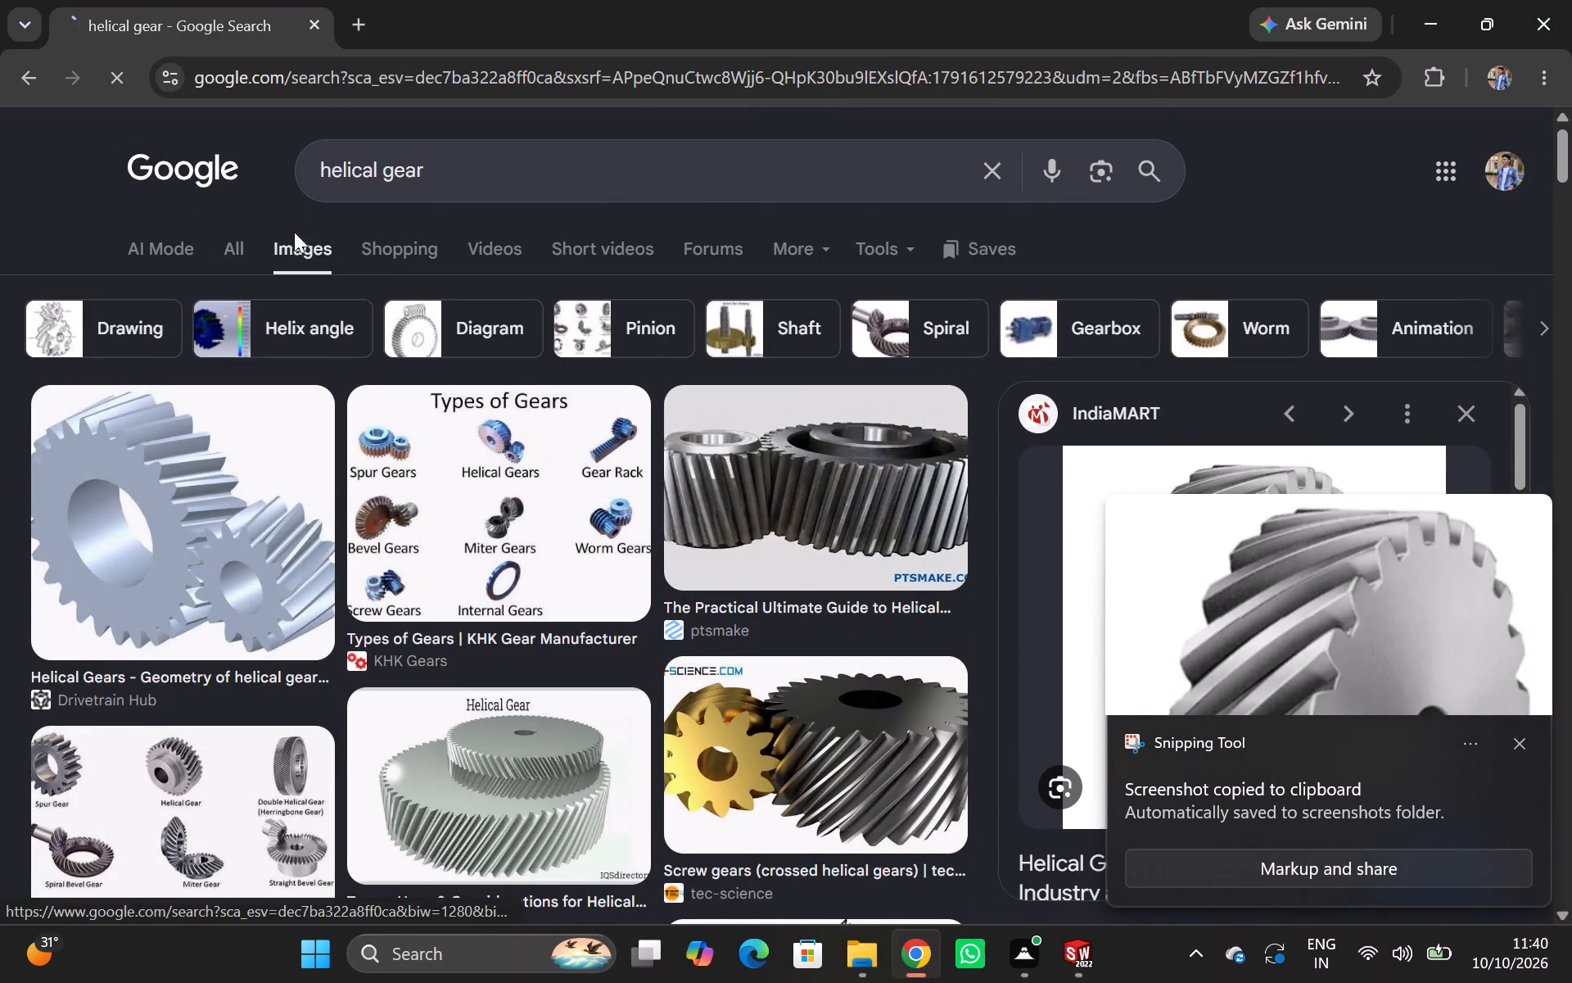